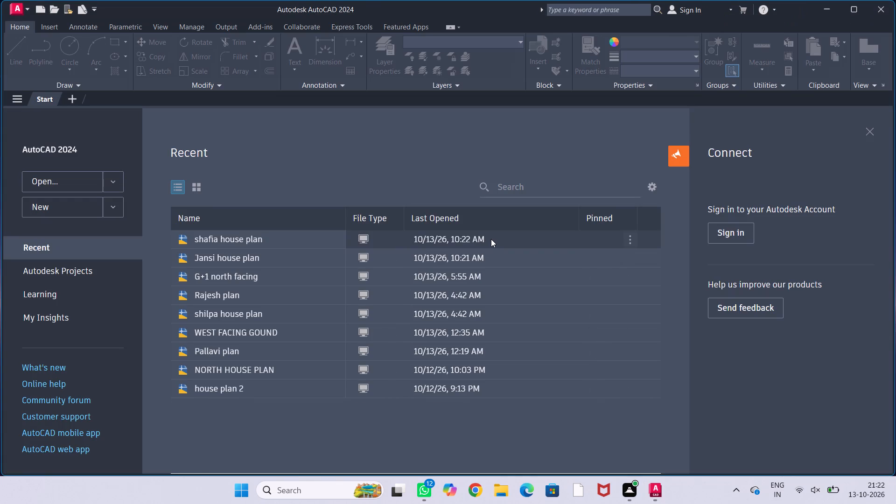
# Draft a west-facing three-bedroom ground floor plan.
# Create a new blank drawing.
pyautogui.click(60, 206)
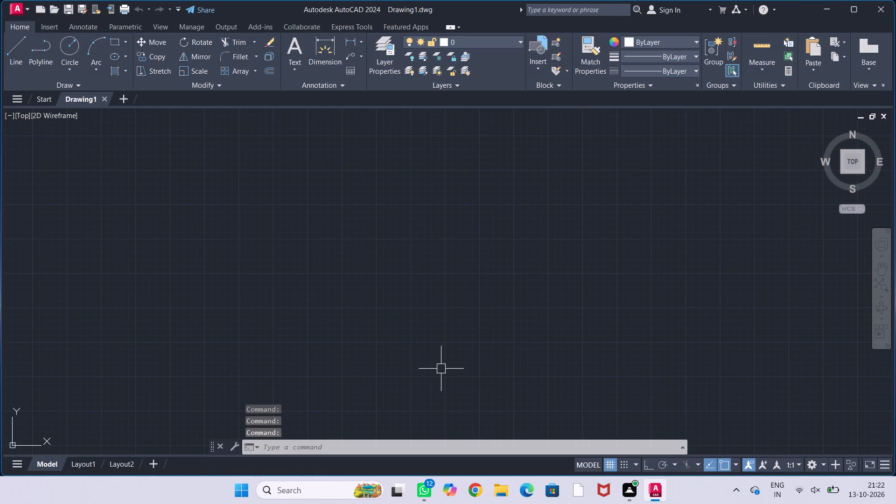
# Set the drawing units to Engineering length with 0'-0.0" precision and the insertion scale to Inches.
pyautogui.click(410, 447)
pyautogui.write('un')
pyautogui.press('Return')
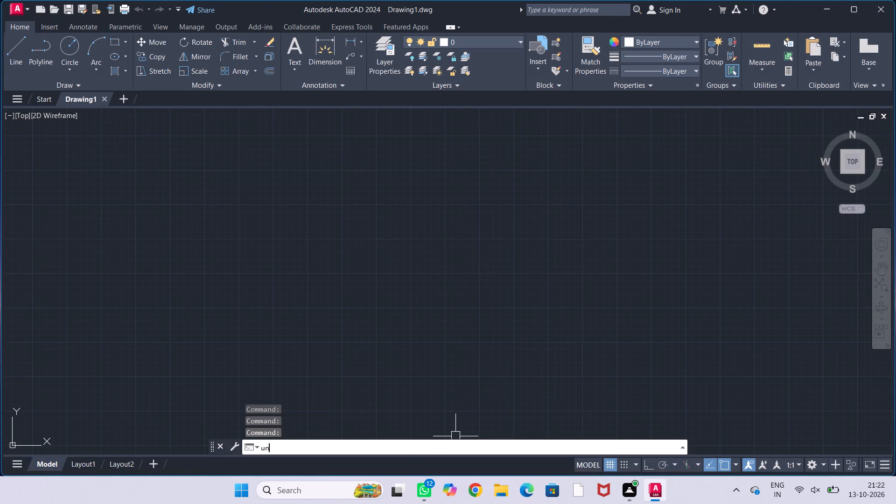
pyautogui.click(395, 158)
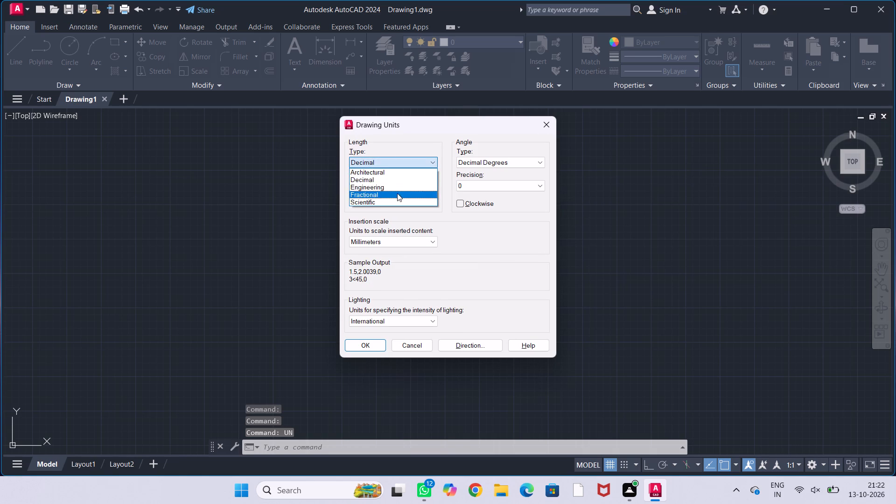
pyautogui.click(397, 189)
pyautogui.click(398, 188)
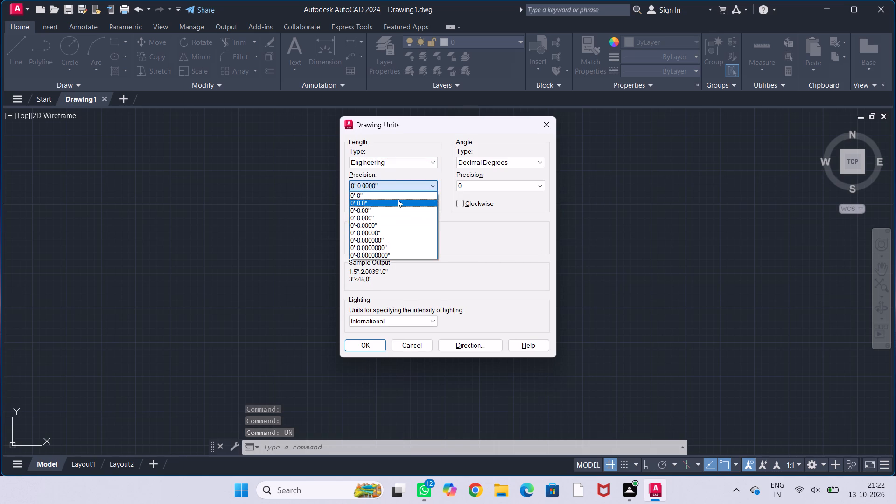
pyautogui.click(398, 199)
pyautogui.click(392, 240)
pyautogui.click(397, 260)
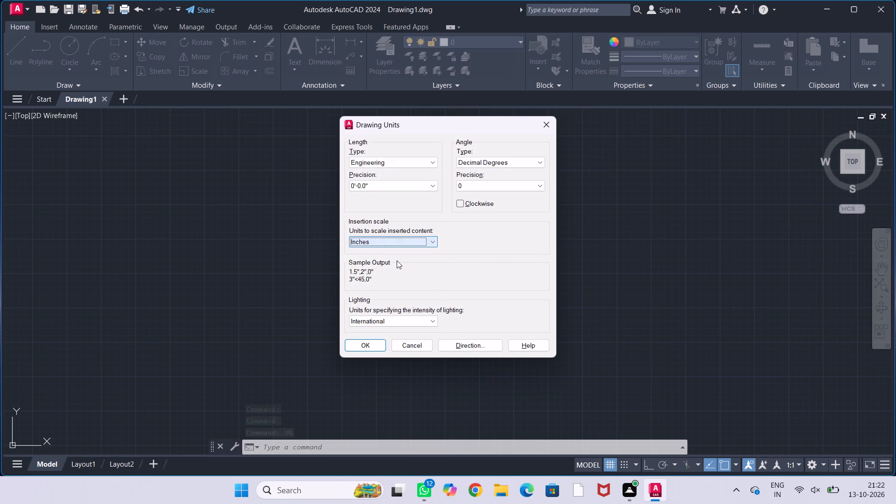
pyautogui.click(376, 343)
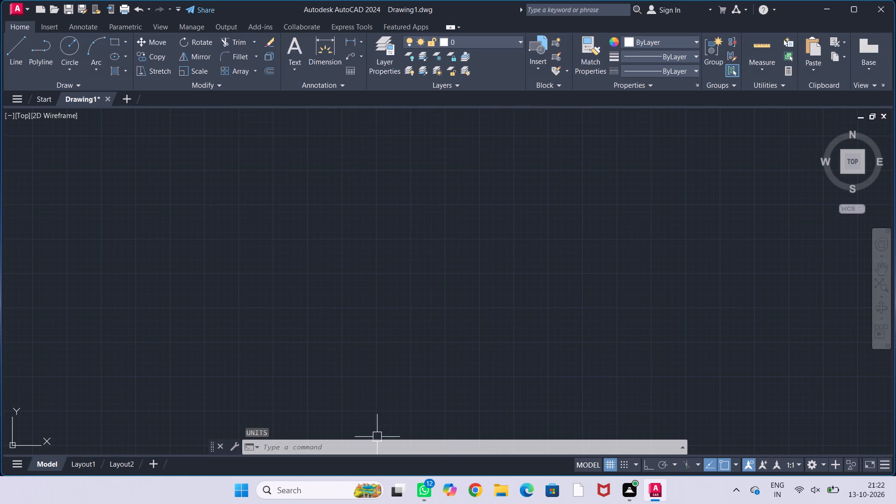
# Set the model space limits from 0,0 to 100,100.
pyautogui.click(380, 447)
pyautogui.write('limits')
pyautogui.press('Return')
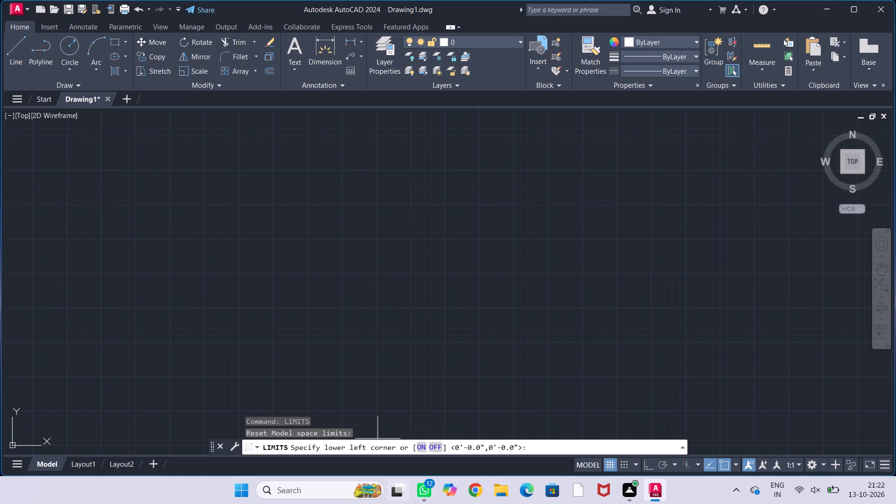
pyautogui.write('0,0')
pyautogui.press('Return')
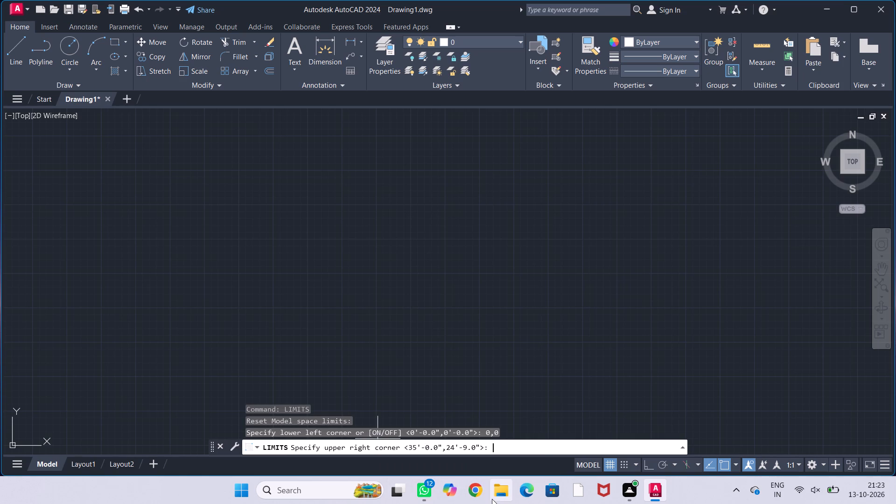
pyautogui.write('100')
pyautogui.press(',')
pyautogui.write('100')
pyautogui.press('Return')
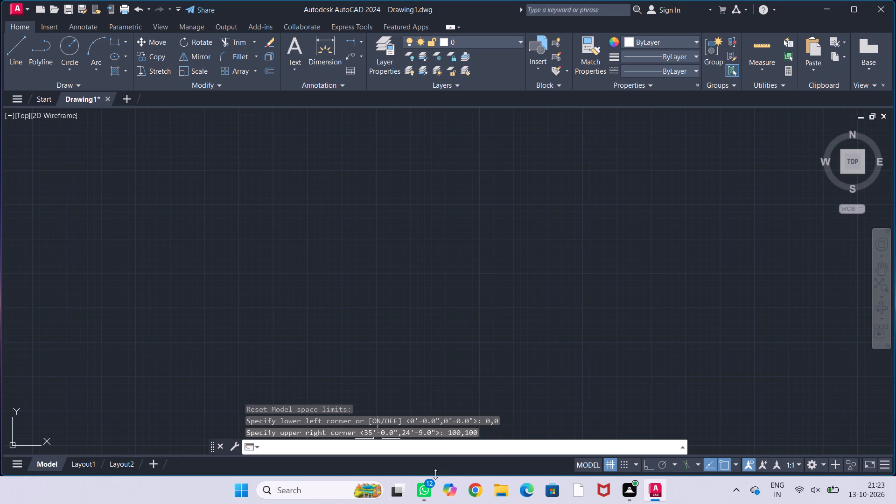
# Modify the ISO-25 dimension style's primary units to Engineering format with 0'-0.0" precision.
pyautogui.write('dim')
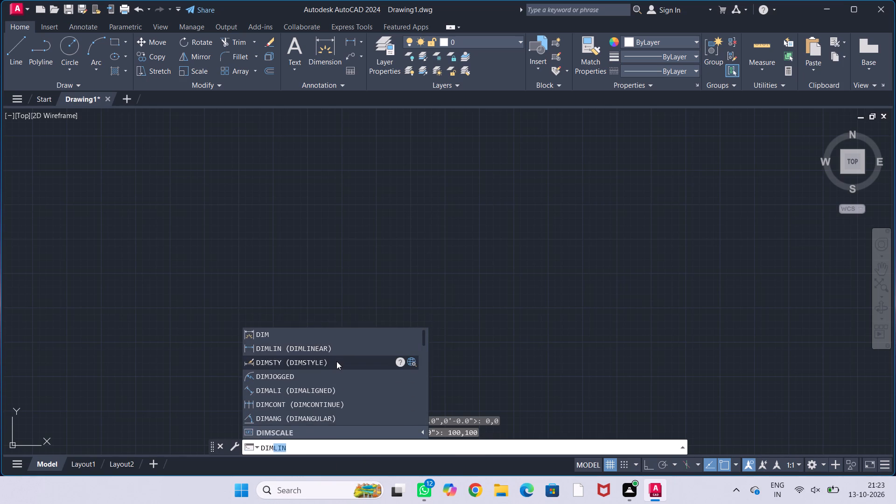
pyautogui.click(336, 361)
pyautogui.click(594, 215)
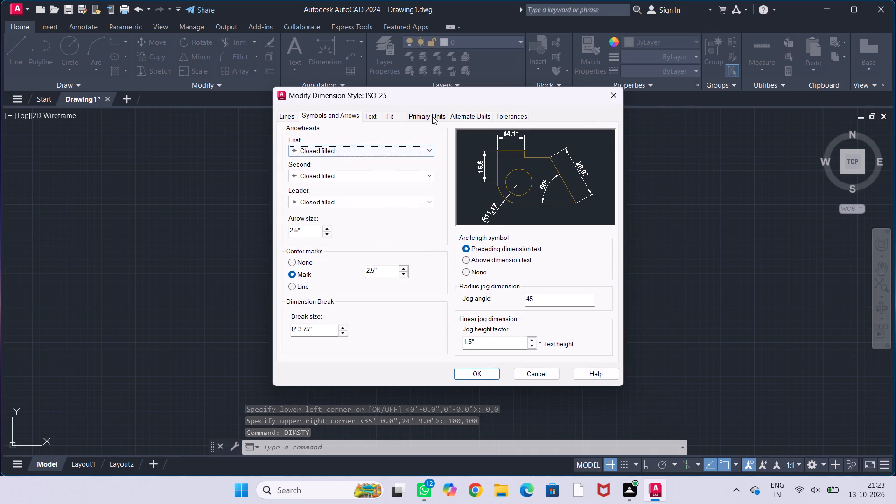
pyautogui.click(432, 116)
pyautogui.click(406, 138)
pyautogui.click(406, 162)
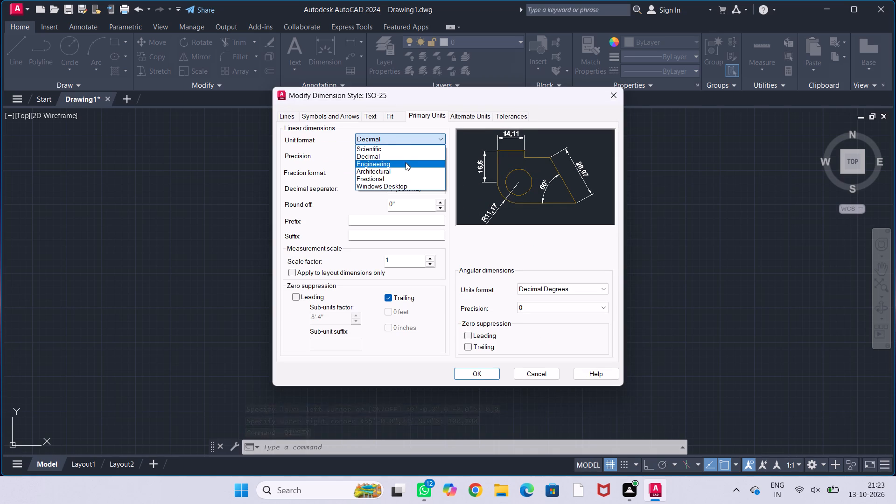
pyautogui.click(410, 151)
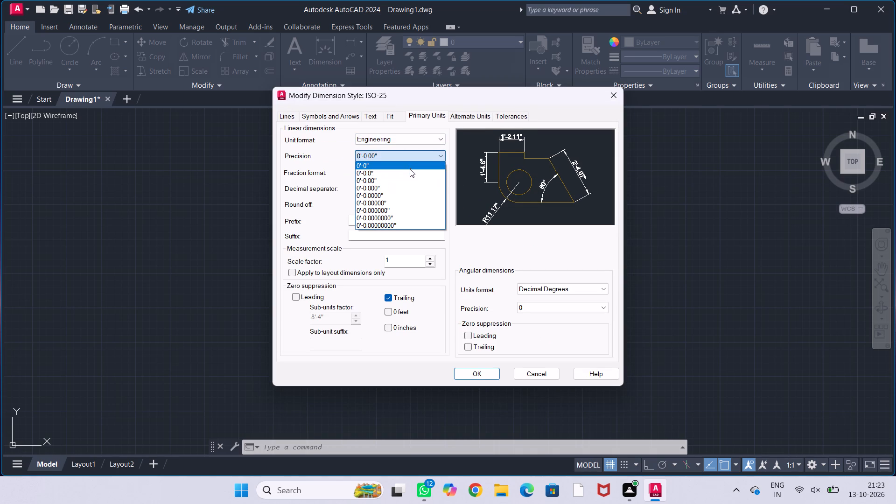
pyautogui.click(410, 170)
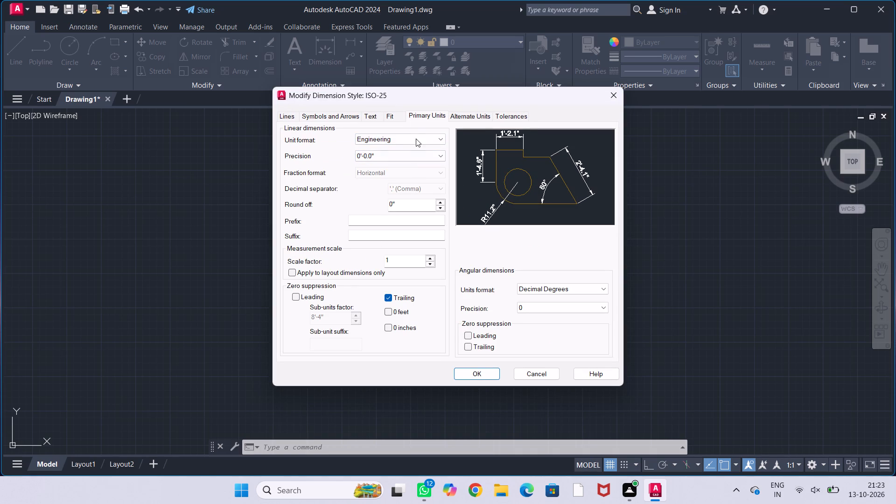
# Set the ISO-25 dimension style's text height to 1'.
pyautogui.click(372, 114)
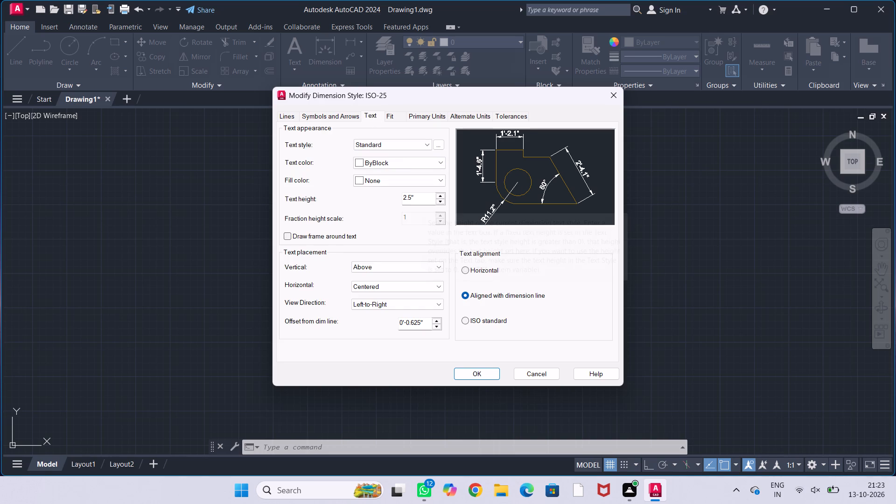
pyautogui.moveTo(420, 197); pyautogui.dragTo(403, 196)
pyautogui.press('BackSpace')
pyautogui.write("1'")
pyautogui.press('Return')
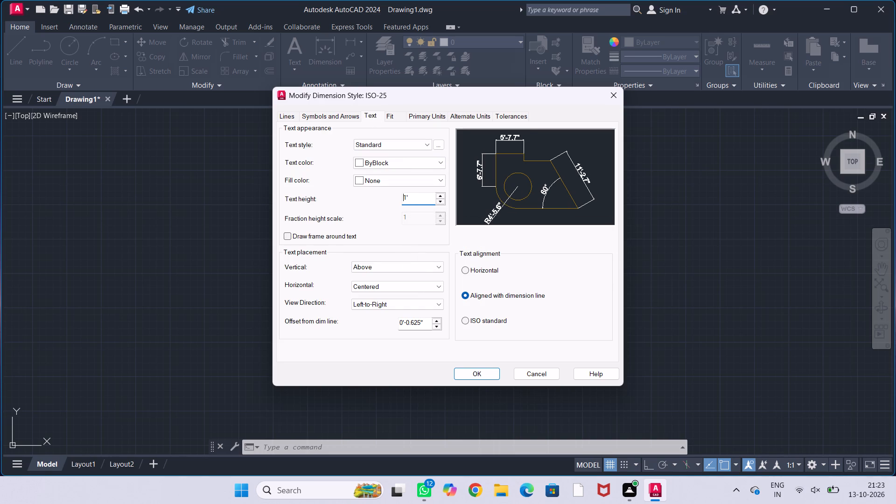
# Set the ISO-25 arrow size to 6", make the style current and close the Dimension Style Manager.
pyautogui.click(329, 113)
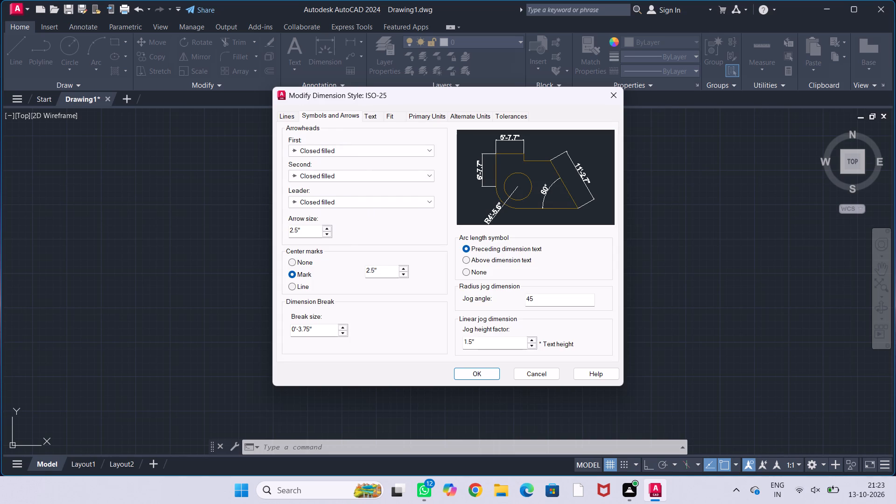
pyautogui.moveTo(306, 228); pyautogui.dragTo(266, 230)
pyautogui.press('BackSpace')
pyautogui.press('6')
pyautogui.hotkey('shift', '"')
pyautogui.press('Return')
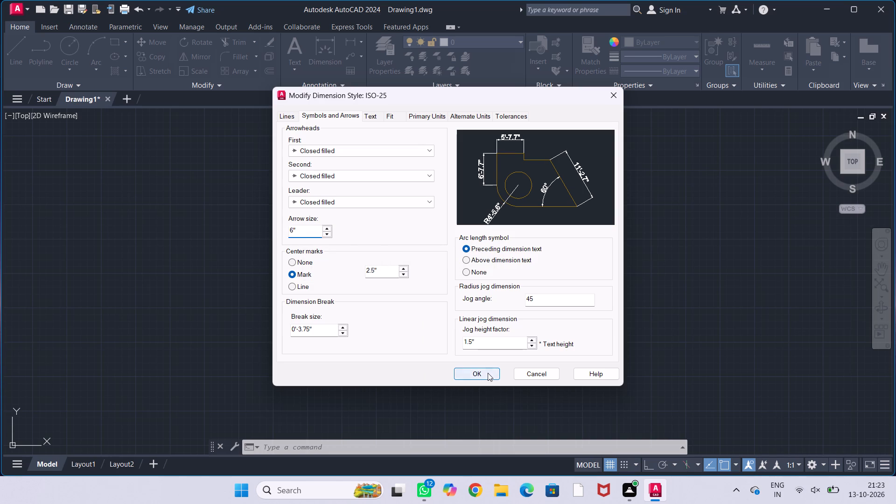
pyautogui.click(488, 373)
pyautogui.doubleClick(597, 182)
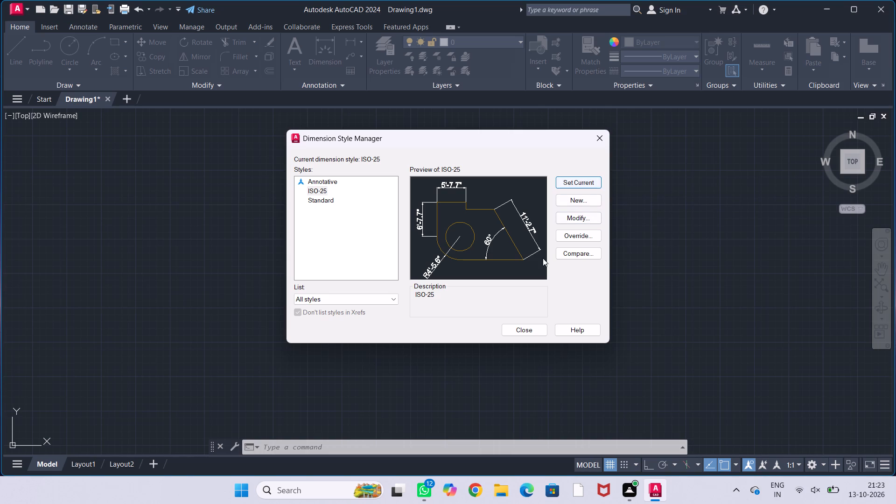
pyautogui.click(530, 329)
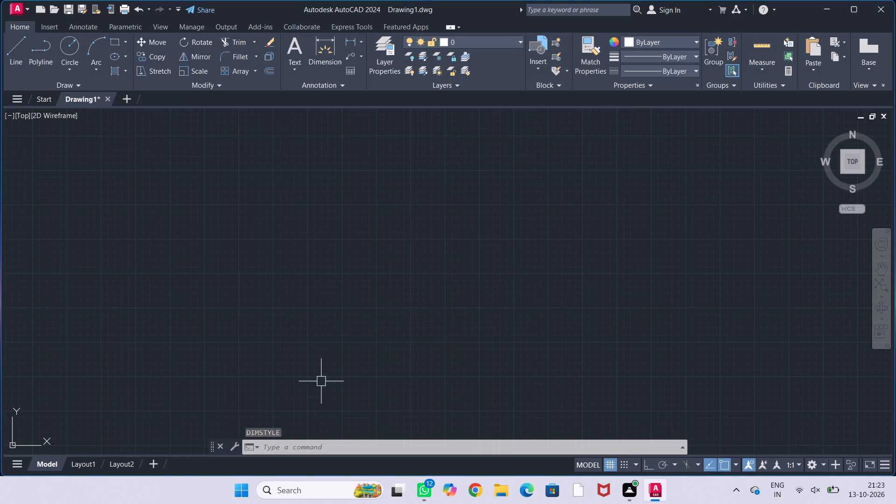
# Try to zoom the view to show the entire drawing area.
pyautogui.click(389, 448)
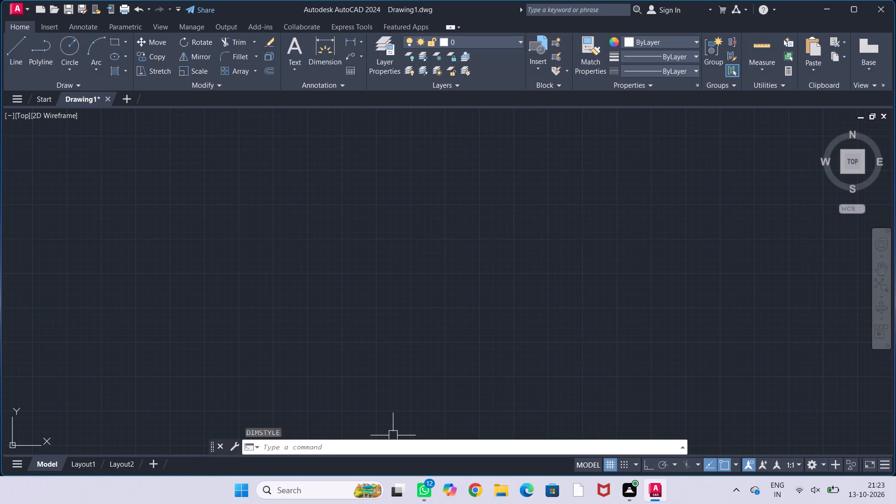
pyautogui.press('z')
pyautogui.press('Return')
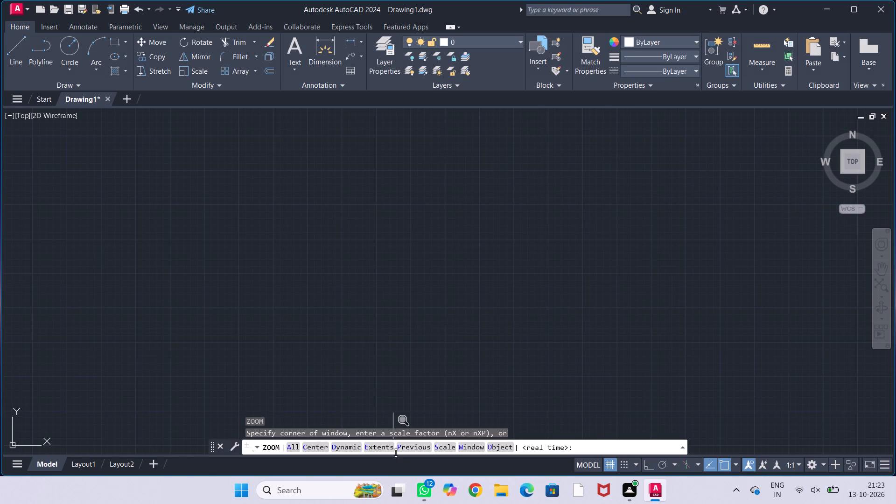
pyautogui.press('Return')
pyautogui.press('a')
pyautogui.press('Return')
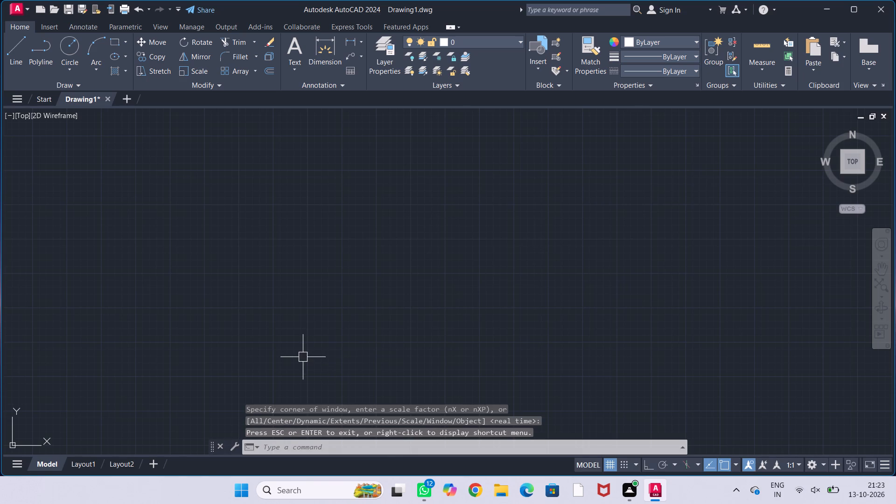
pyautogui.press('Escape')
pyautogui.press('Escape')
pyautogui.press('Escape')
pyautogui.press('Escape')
# Turn on Ortho mode and draw a 24' horizontal line as the bottom edge of the outline.
pyautogui.scroll(-2, 272, 331)
pyautogui.moveTo(277, 340); pyautogui.dragTo(156, 395, button='middle')
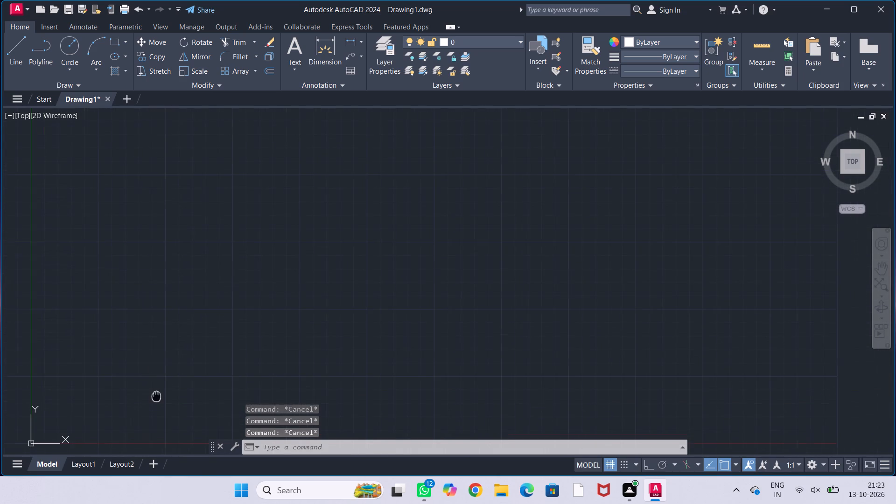
pyautogui.moveTo(156, 395); pyautogui.dragTo(154, 398, button='middle')
pyautogui.moveTo(528, 344); pyautogui.dragTo(499, 365, button='middle')
pyautogui.scroll(-1, 505, 350)
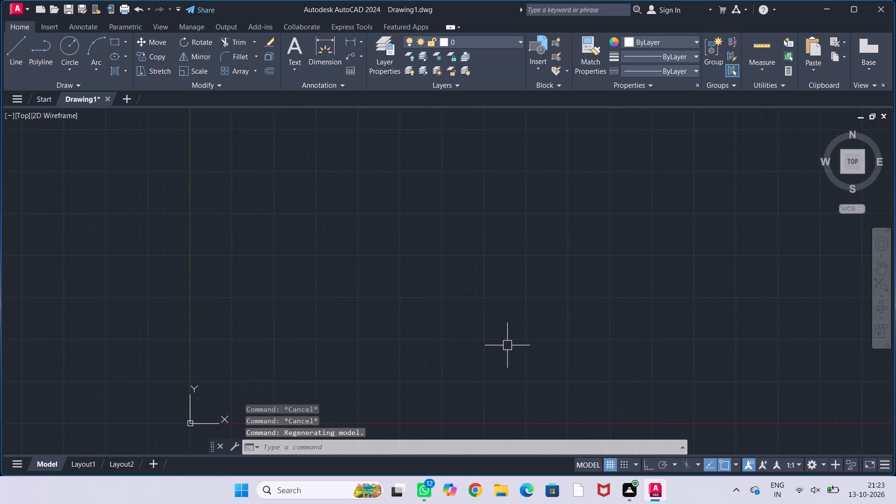
pyautogui.moveTo(487, 345); pyautogui.dragTo(311, 371, button='middle')
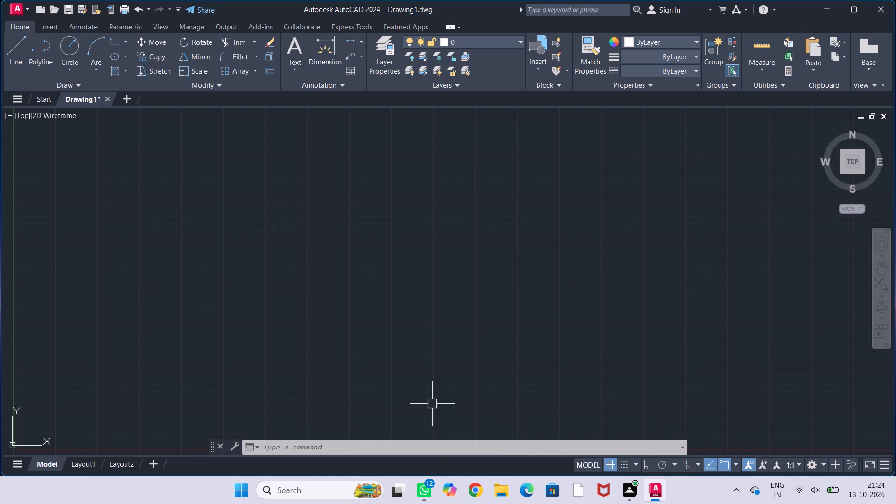
pyautogui.moveTo(340, 331); pyautogui.dragTo(344, 329, button='middle')
pyautogui.scroll(-1, 344, 329)
pyautogui.moveTo(375, 324); pyautogui.dragTo(305, 347, button='middle')
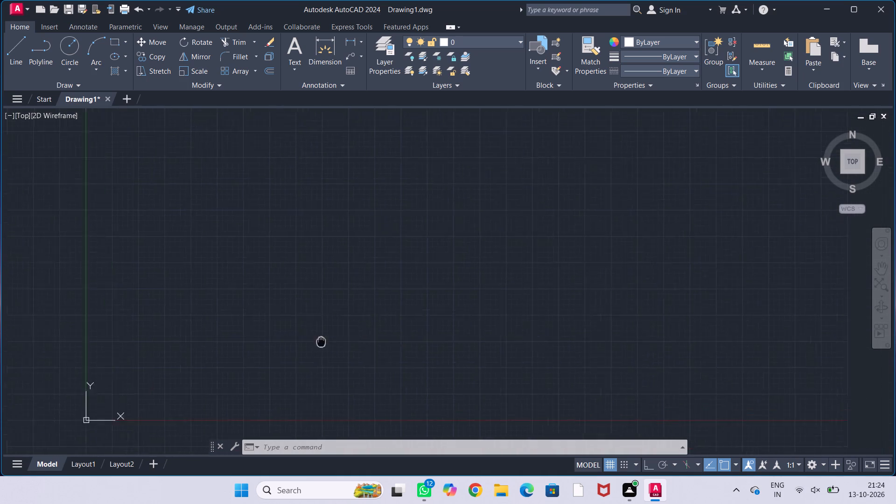
pyautogui.moveTo(305, 347); pyautogui.dragTo(228, 373, button='middle')
pyautogui.press('l')
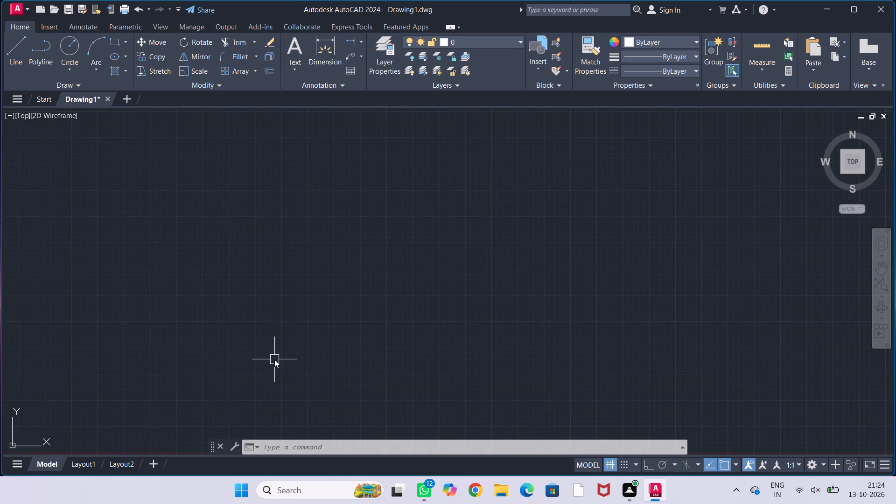
pyautogui.press('Return')
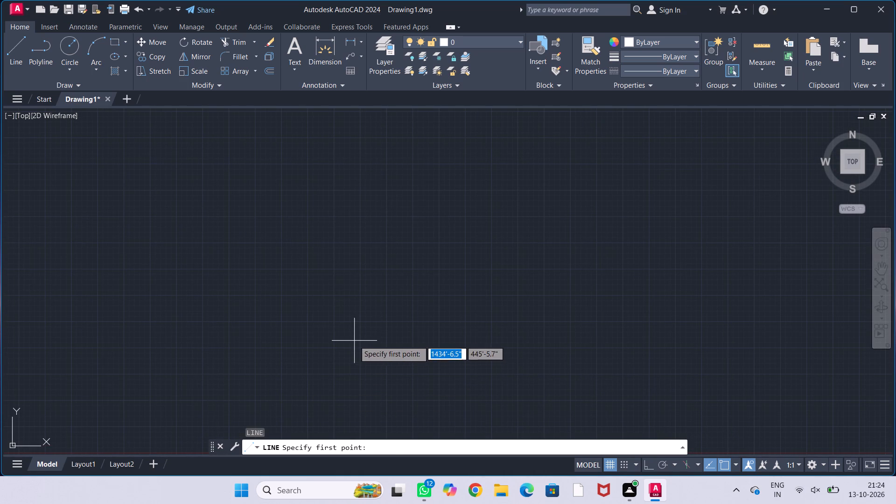
pyautogui.click(352, 341)
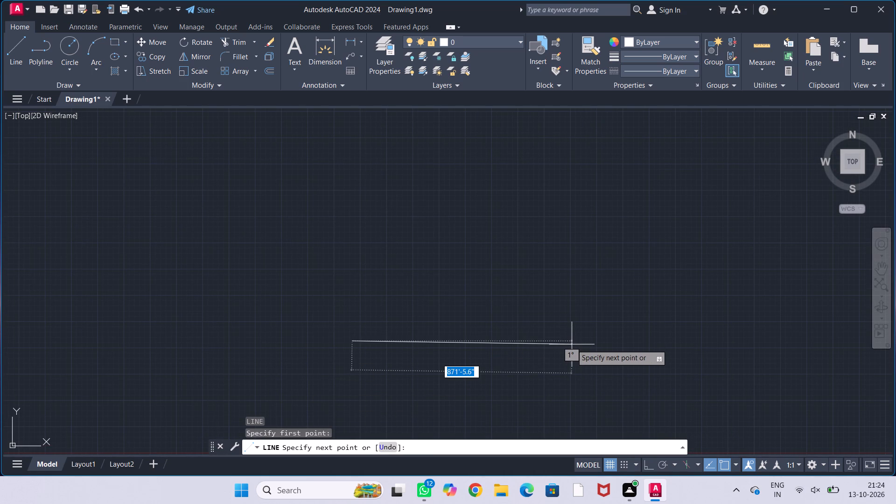
pyautogui.press('F8')
pyautogui.write('24')
pyautogui.press("'")
pyautogui.press('Return')
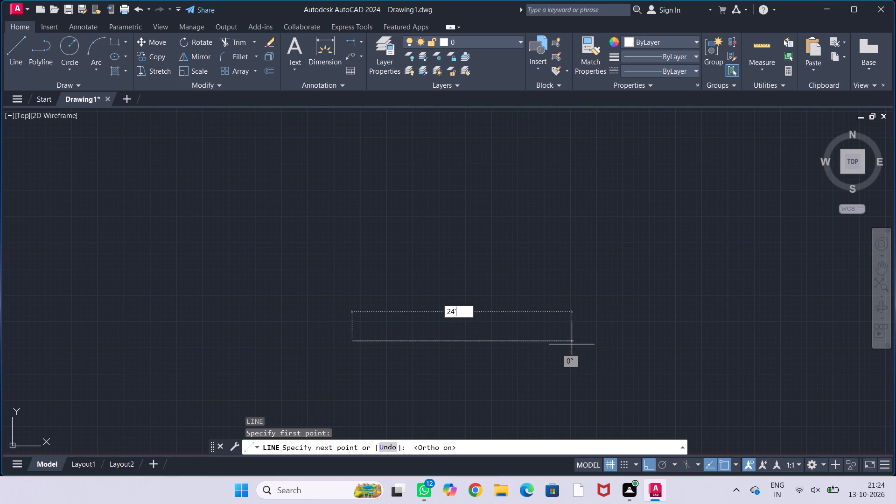
# Continue the line 42' vertically upward from the end of the bottom edge.
pyautogui.scroll(2, 353, 331)
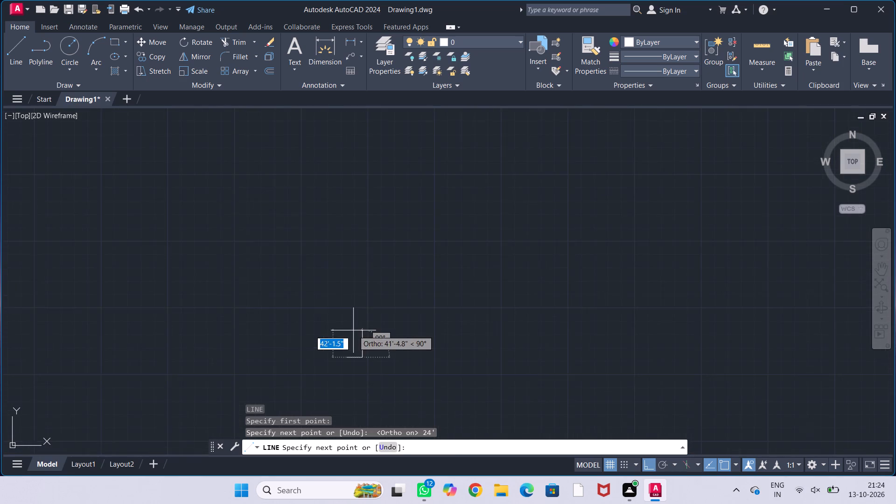
pyautogui.scroll(3, 353, 330)
pyautogui.moveTo(357, 333); pyautogui.dragTo(415, 151, button='middle')
pyautogui.scroll(1, 427, 233)
pyautogui.moveTo(419, 216); pyautogui.dragTo(394, 254, button='middle')
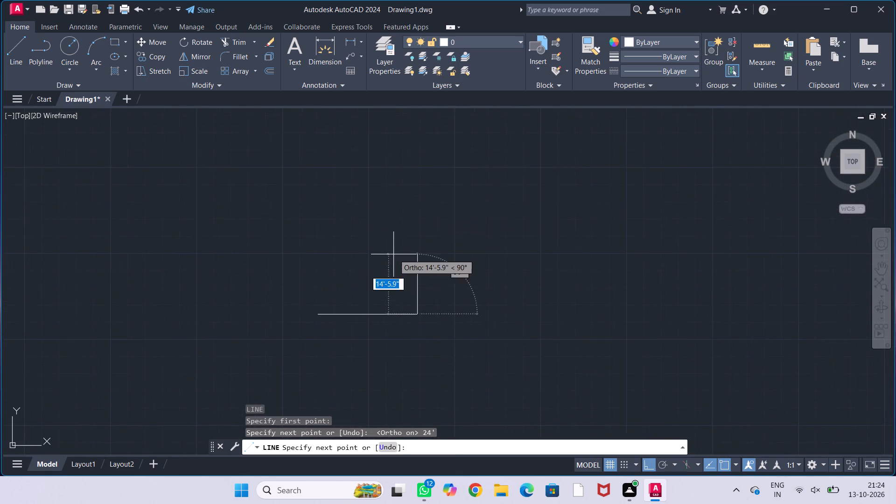
pyautogui.scroll(2, 393, 254)
pyautogui.moveTo(393, 254); pyautogui.dragTo(410, 252, button='middle')
pyautogui.scroll(-1, 414, 251)
pyautogui.moveTo(416, 249); pyautogui.dragTo(414, 259, button='middle')
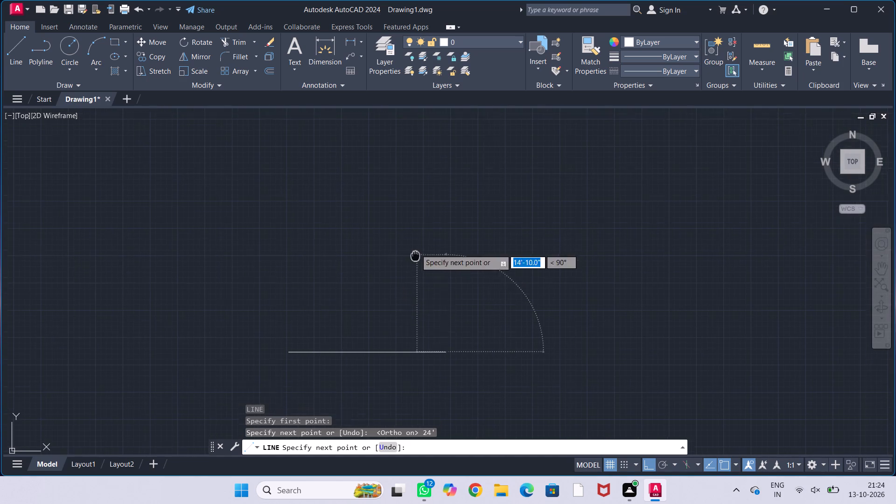
pyautogui.moveTo(414, 259); pyautogui.dragTo(413, 263, button='middle')
pyautogui.scroll(1, 434, 201)
pyautogui.scroll(-2, 435, 201)
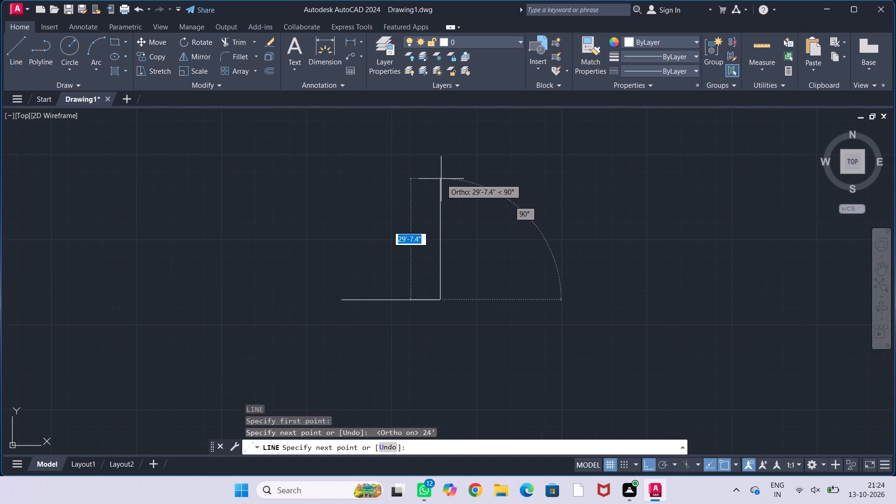
pyautogui.write("42'")
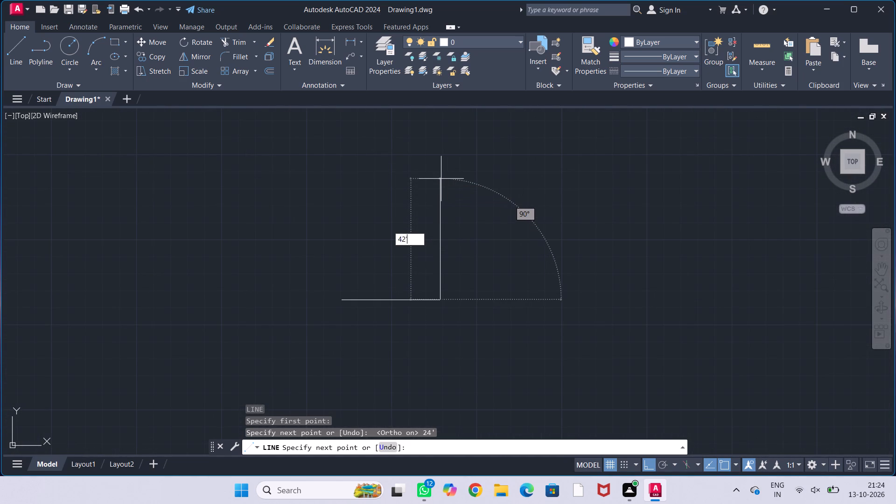
pyautogui.press('Return')
# Draw the 24' top edge leftward and close the rectangular outline back at its starting corner.
pyautogui.moveTo(396, 168); pyautogui.dragTo(400, 244, button='middle')
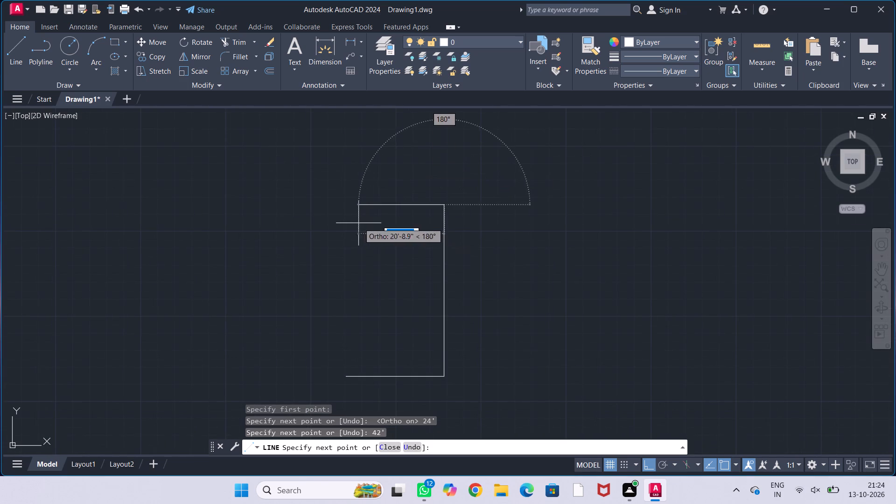
pyautogui.write("24'")
pyautogui.press('Return')
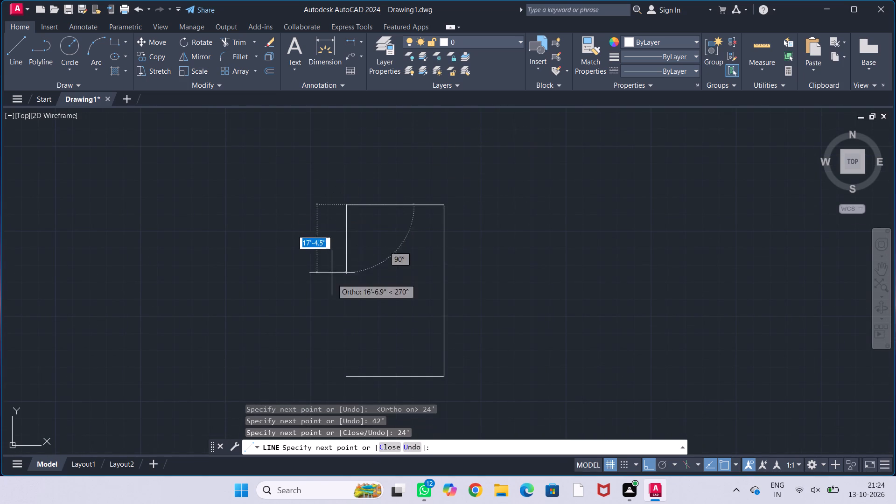
pyautogui.click(346, 375)
pyautogui.press('Escape')
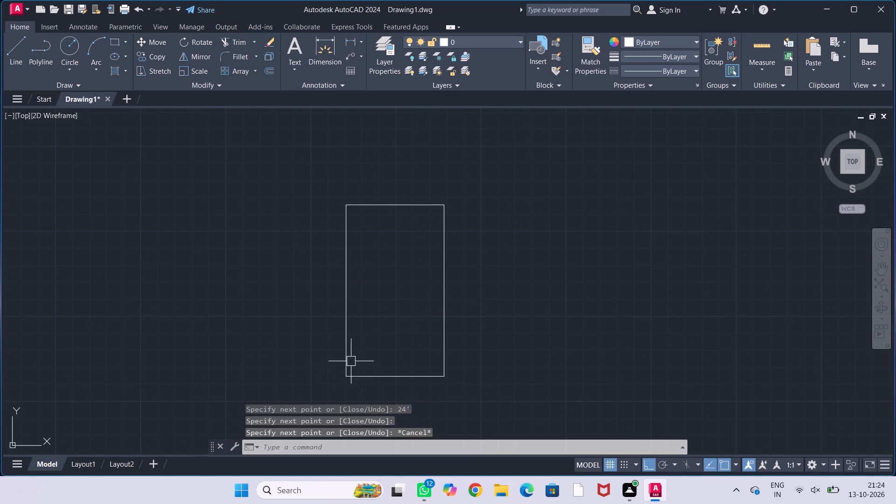
pyautogui.press('Escape')
pyautogui.press('Escape')
pyautogui.press('Escape')
pyautogui.press('Escape')
# Offset the top, left and right edges of the rectangle 9" inward to form walls.
pyautogui.middleClick(392, 287)
pyautogui.scroll(1, 392, 287)
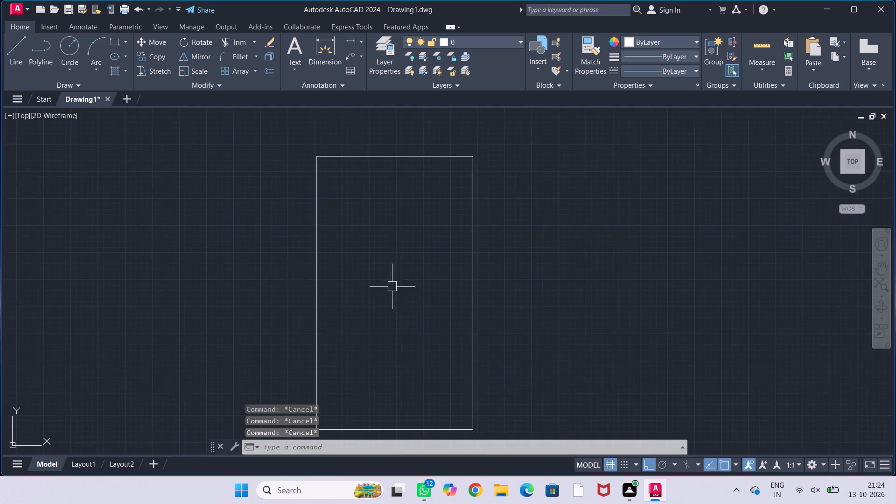
pyautogui.moveTo(396, 285); pyautogui.dragTo(398, 327, button='middle')
pyautogui.scroll(2, 403, 237)
pyautogui.moveTo(404, 235); pyautogui.dragTo(468, 278, button='middle')
pyautogui.scroll(1, 467, 274)
pyautogui.moveTo(467, 271); pyautogui.dragTo(475, 297, button='middle')
pyautogui.scroll(-1, 476, 290)
pyautogui.write('off')
pyautogui.press('Return')
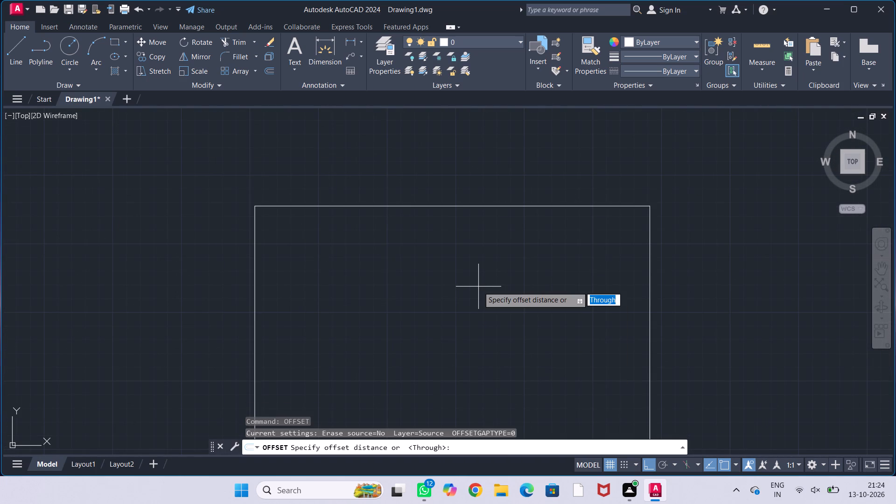
pyautogui.write('9"')
pyautogui.press('Return')
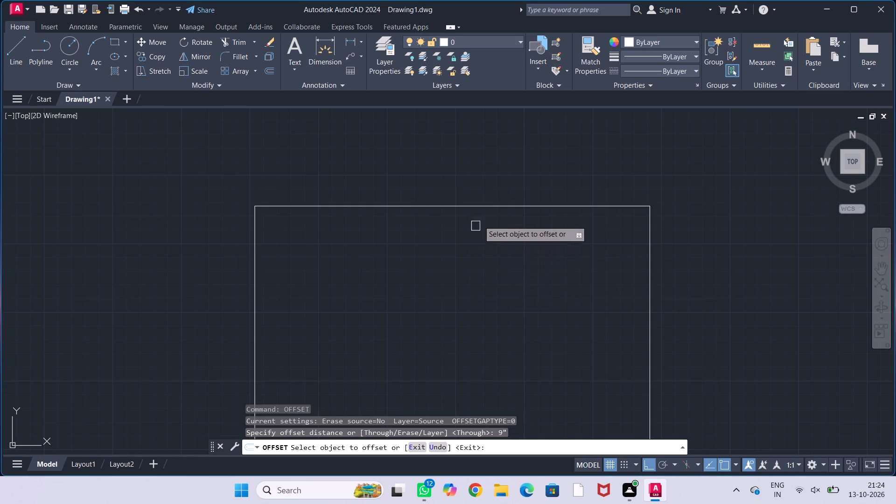
pyautogui.click(489, 203)
pyautogui.click(490, 258)
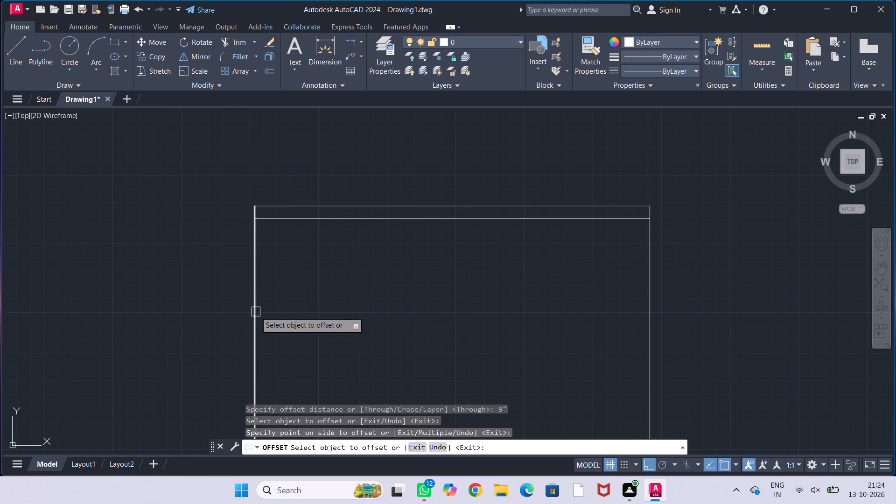
pyautogui.click(256, 312)
pyautogui.click(322, 323)
pyautogui.click(653, 322)
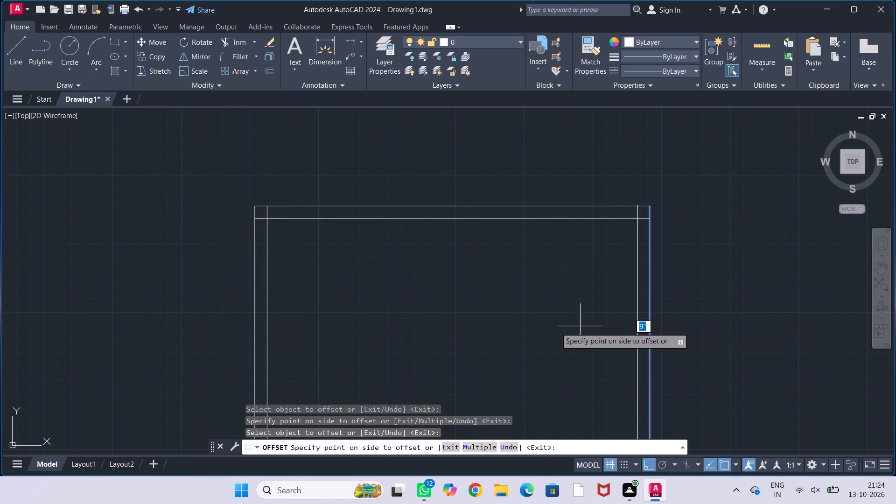
pyautogui.click(540, 329)
# Offset the rectangle's bottom edge inward by the same 9" wall thickness and end the Offset command.
pyautogui.scroll(-2, 545, 315)
pyautogui.moveTo(548, 334); pyautogui.dragTo(519, 177, button='middle')
pyautogui.moveTo(495, 274); pyautogui.dragTo(490, 225, button='middle')
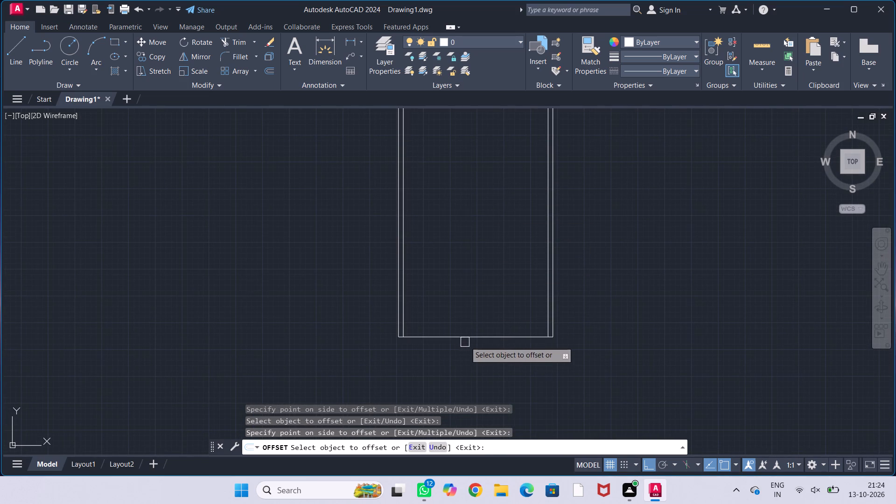
pyautogui.click(467, 336)
pyautogui.click(468, 298)
pyautogui.press('Escape')
pyautogui.press('Escape')
pyautogui.press('Escape')
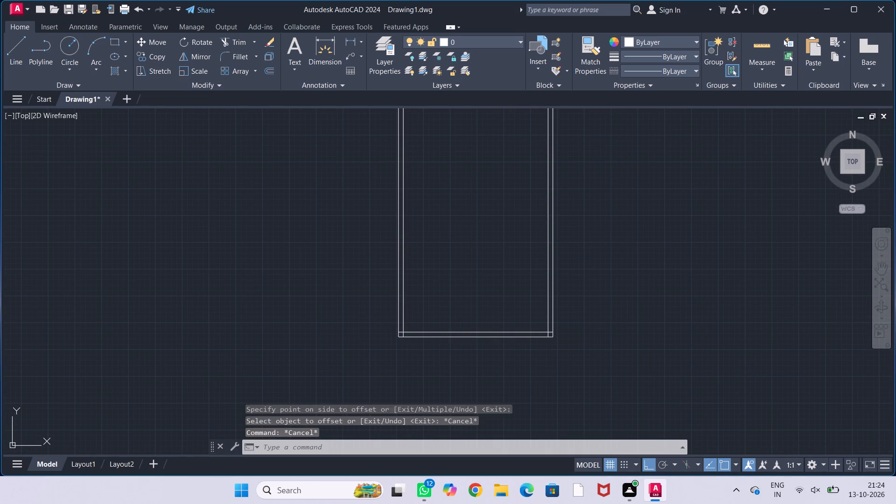
pyautogui.press('Escape')
pyautogui.press('Escape')
# Offset the inner line of the top wall 12'6" downward to mark the first room's depth.
pyautogui.moveTo(487, 260); pyautogui.dragTo(434, 402, button='middle')
pyautogui.moveTo(425, 311); pyautogui.dragTo(440, 342, button='middle')
pyautogui.scroll(1, 435, 313)
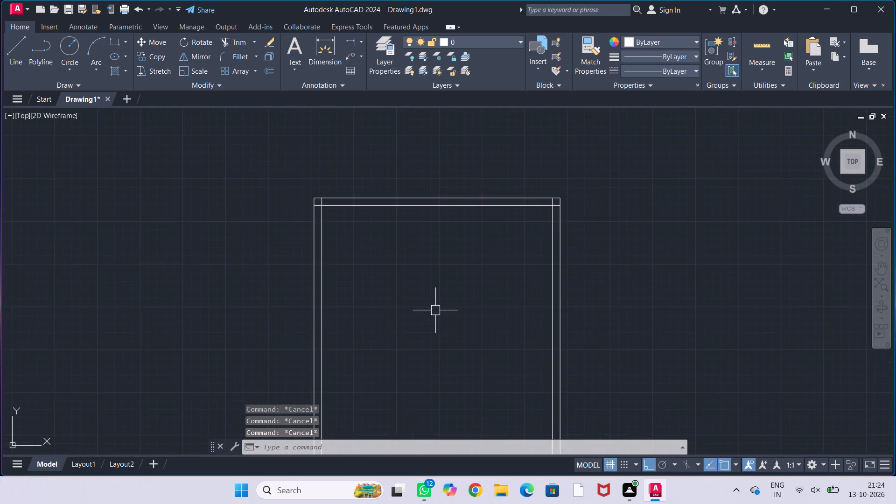
pyautogui.scroll(1, 435, 309)
pyautogui.moveTo(445, 295); pyautogui.dragTo(483, 380, button='middle')
pyautogui.scroll(1, 482, 344)
pyautogui.moveTo(508, 323); pyautogui.dragTo(499, 370, button='middle')
pyautogui.scroll(-1, 500, 360)
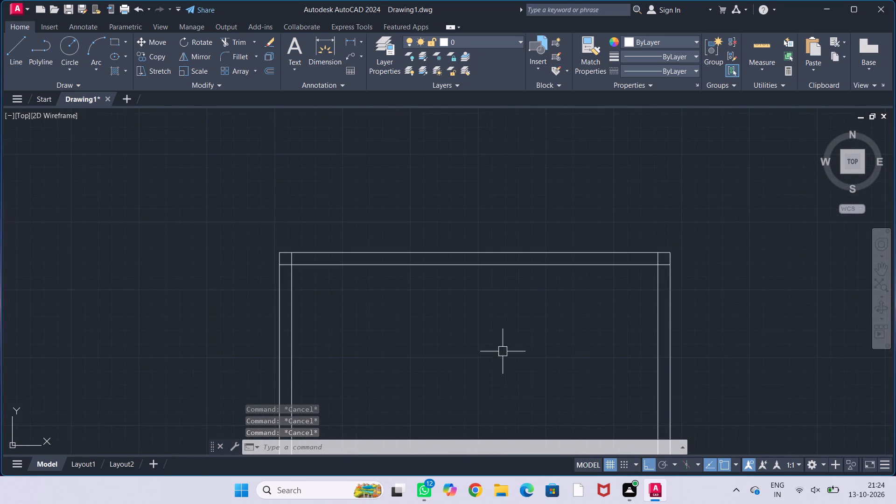
pyautogui.moveTo(505, 348); pyautogui.dragTo(502, 366, button='middle')
pyautogui.scroll(1, 500, 357)
pyautogui.moveTo(500, 350); pyautogui.dragTo(502, 326, button='middle')
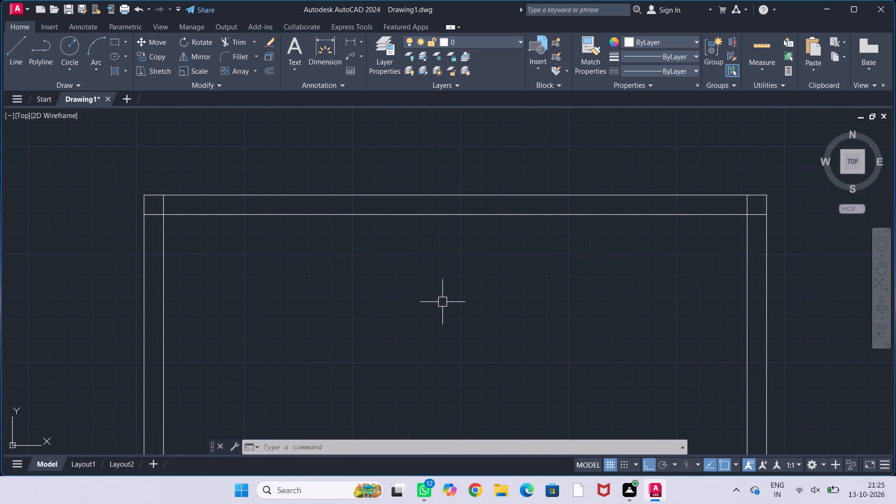
pyautogui.moveTo(445, 301); pyautogui.dragTo(447, 289, button='middle')
pyautogui.moveTo(447, 293); pyautogui.dragTo(441, 289, button='middle')
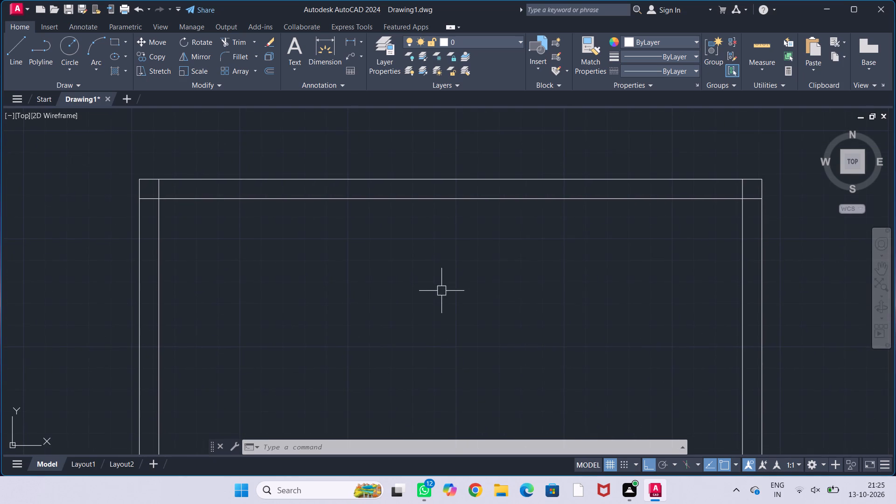
pyautogui.moveTo(449, 305); pyautogui.dragTo(446, 295, button='middle')
pyautogui.moveTo(452, 294); pyautogui.dragTo(449, 303, button='middle')
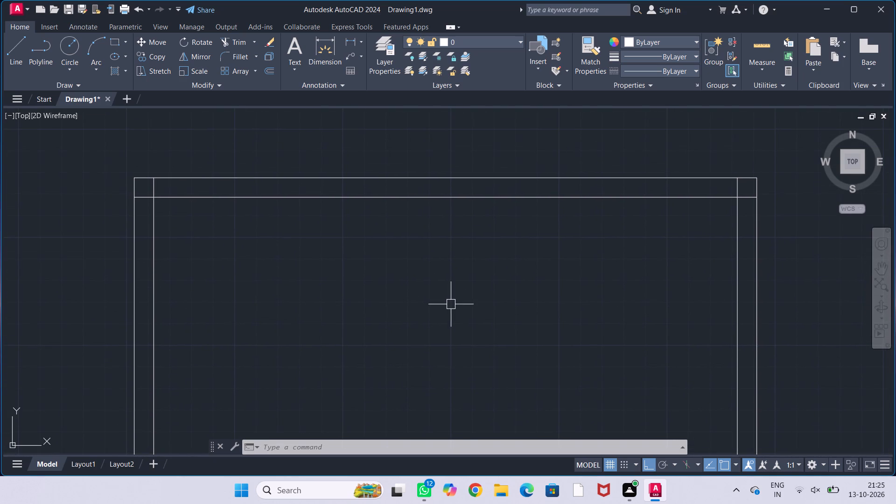
pyautogui.write('off')
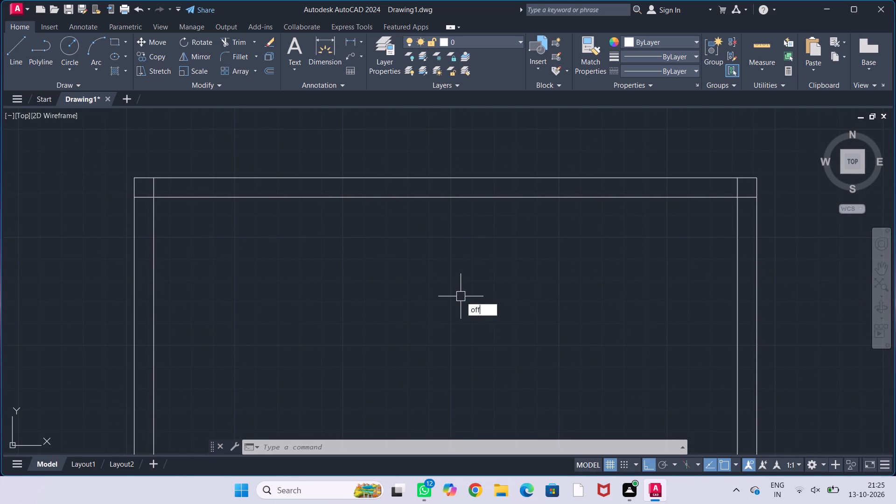
pyautogui.press('Return')
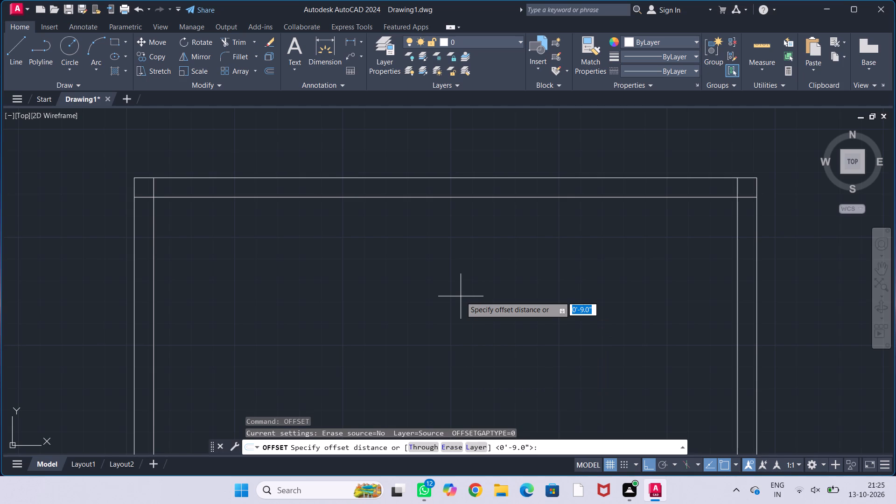
pyautogui.write("12'")
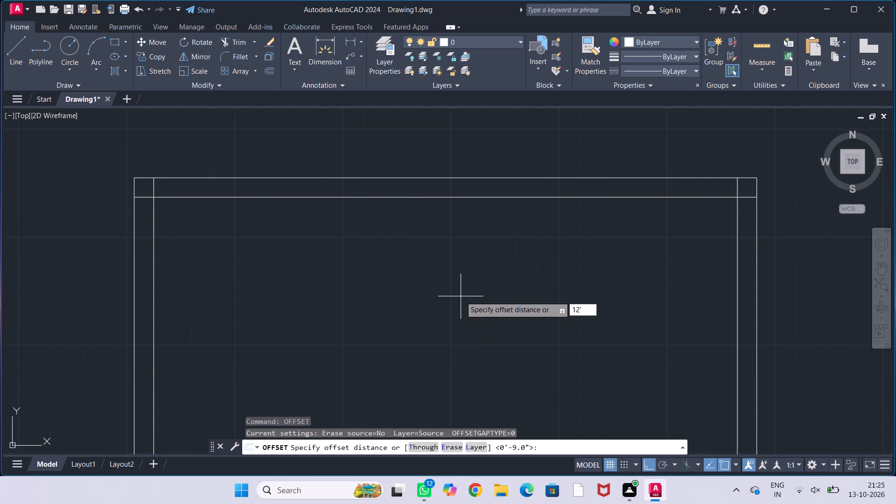
pyautogui.write('6"')
pyautogui.press('Return')
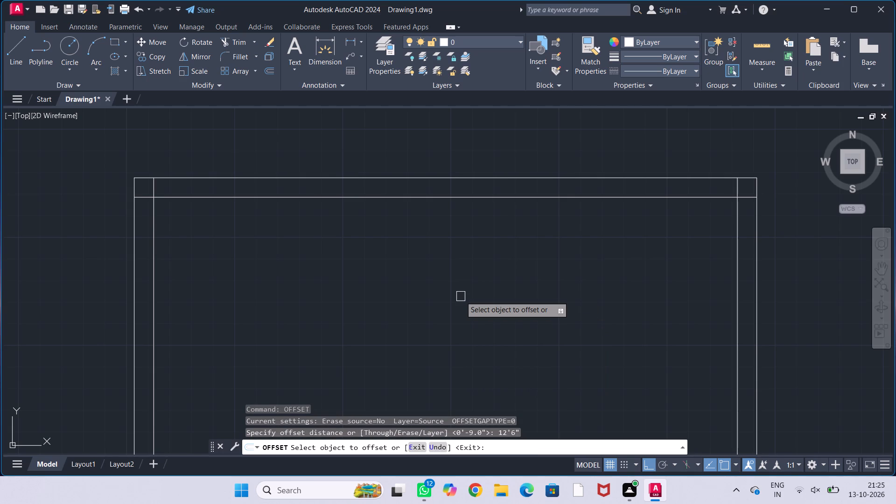
pyautogui.click(470, 195)
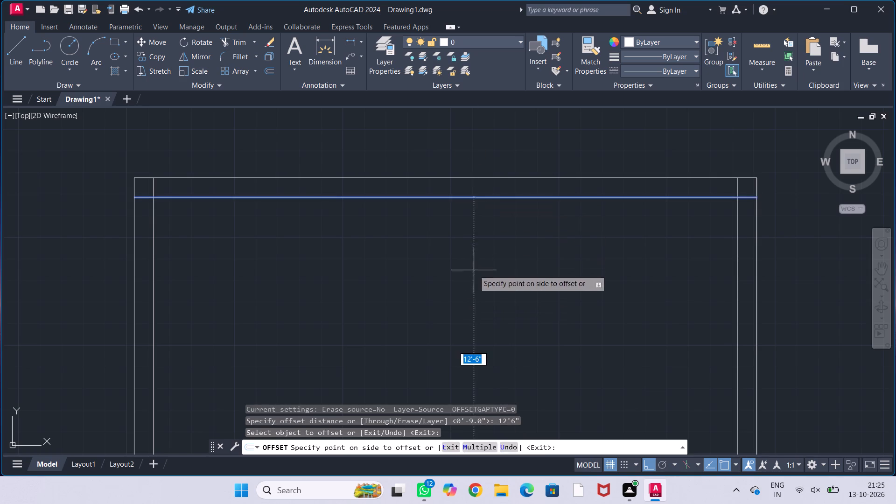
pyautogui.click(474, 270)
pyautogui.scroll(-2, 474, 270)
pyautogui.moveTo(488, 297); pyautogui.dragTo(477, 246, button='middle')
pyautogui.scroll(1, 472, 256)
pyautogui.middleClick(472, 256)
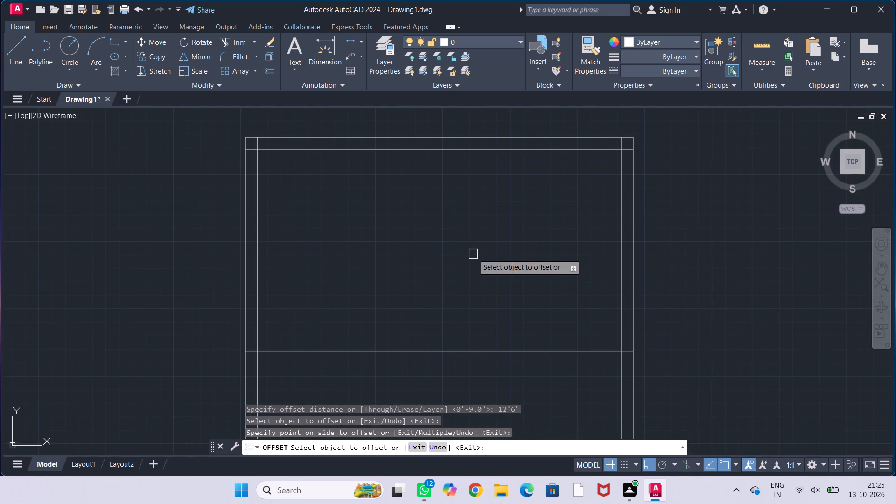
pyautogui.press('Escape')
pyautogui.press('Escape')
pyautogui.press('Escape')
pyautogui.press('Escape')
pyautogui.press('Escape')
# Offset the horizontal partition line 4.5" downward to give the partition its thickness, and end the Offset command.
pyautogui.write('off')
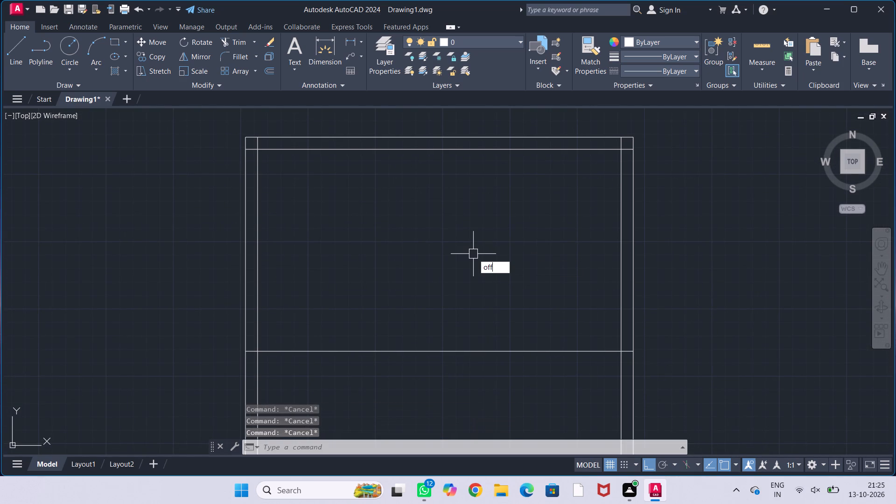
pyautogui.press('Return')
pyautogui.write('4.5"')
pyautogui.press('Return')
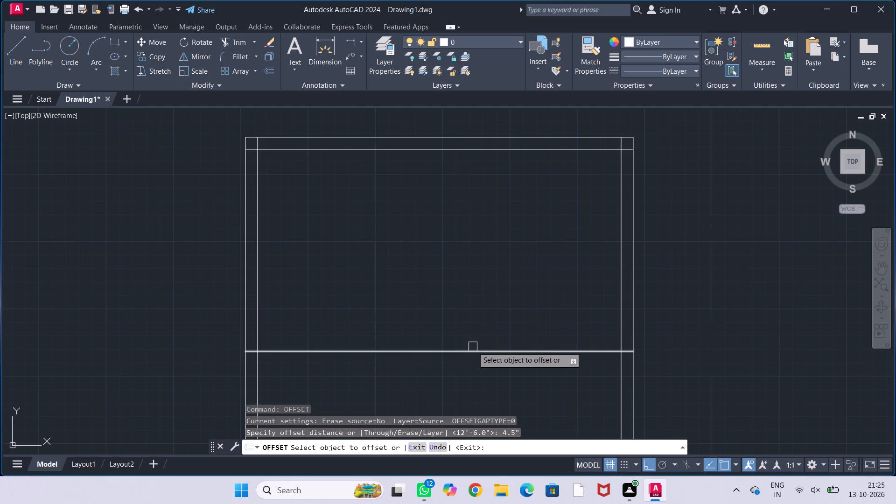
pyautogui.moveTo(473, 350); pyautogui.dragTo(471, 366)
pyautogui.click(468, 386)
pyautogui.press('Escape')
pyautogui.press('Escape')
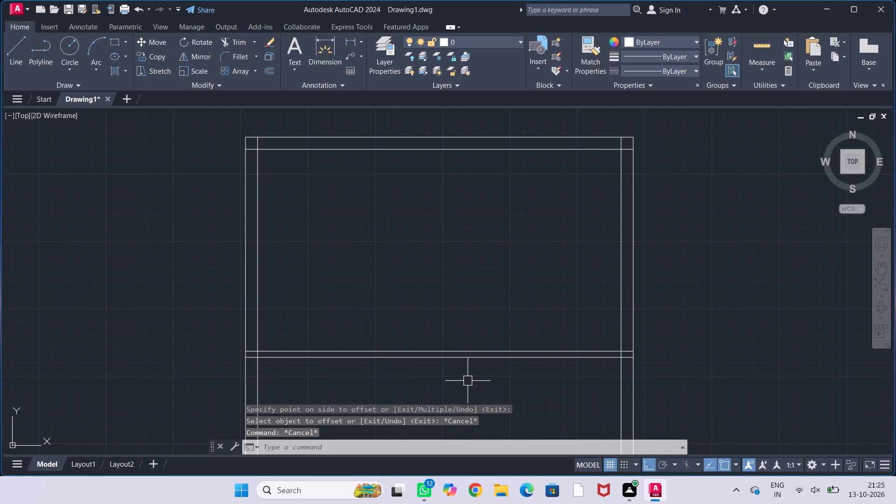
pyautogui.press('Escape')
pyautogui.press('Escape')
pyautogui.press('Escape')
# Offset the inner line of the left wall 10' to the right to mark the first room's width.
pyautogui.moveTo(471, 305); pyautogui.dragTo(478, 308, button='middle')
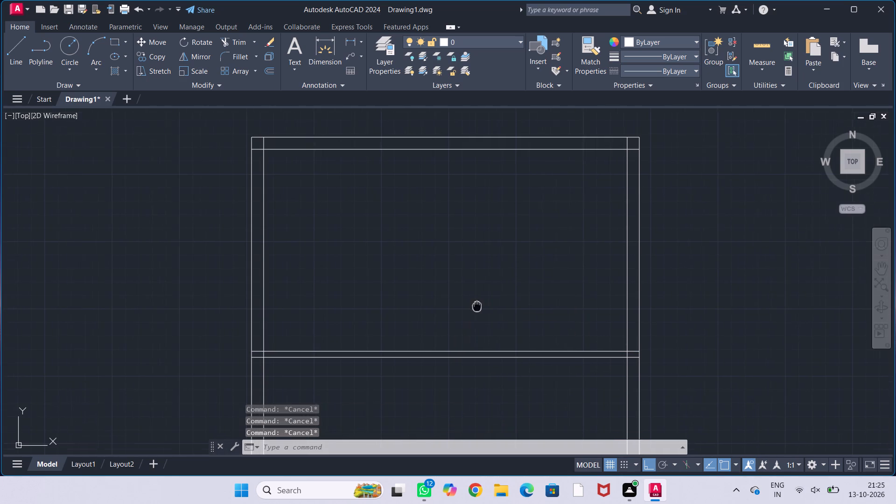
pyautogui.moveTo(478, 308); pyautogui.dragTo(480, 334, button='middle')
pyautogui.scroll(-1, 485, 314)
pyautogui.moveTo(490, 311); pyautogui.dragTo(484, 271, button='middle')
pyautogui.scroll(1, 484, 271)
pyautogui.moveTo(485, 270); pyautogui.dragTo(522, 299, button='middle')
pyautogui.moveTo(504, 312); pyautogui.dragTo(515, 293, button='middle')
pyautogui.write('off')
pyautogui.press('Return')
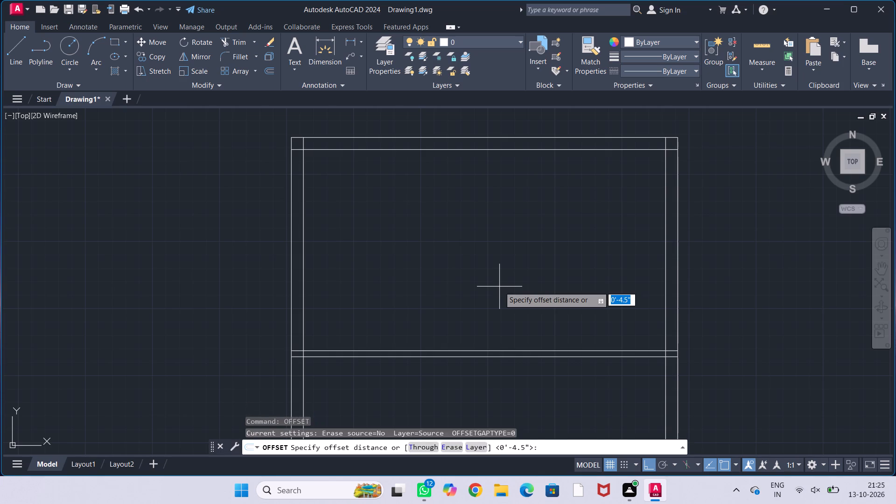
pyautogui.write("10'")
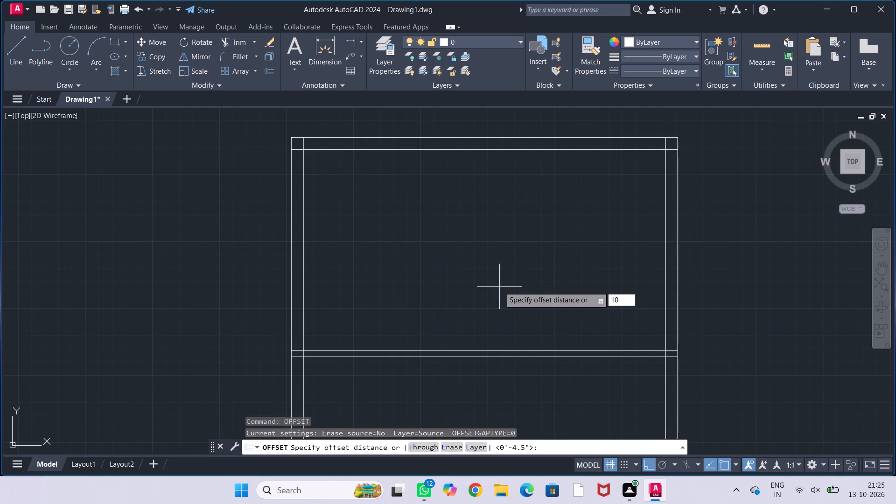
pyautogui.press('Return')
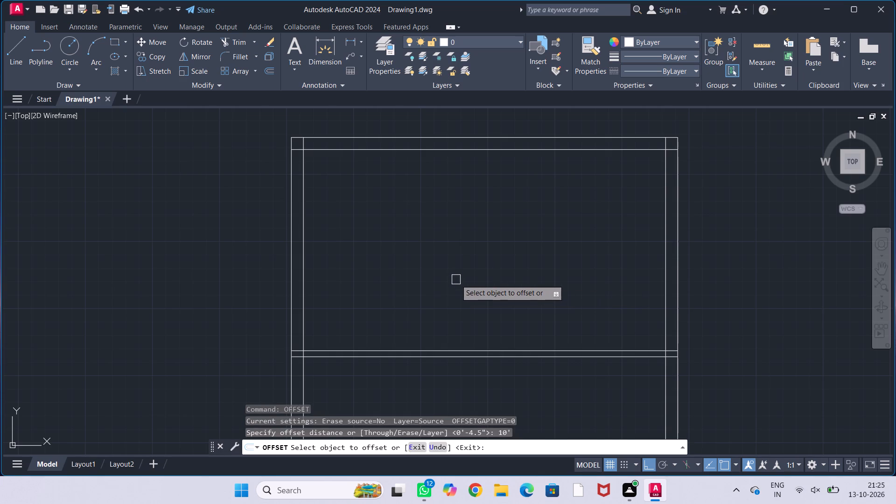
pyautogui.click(301, 270)
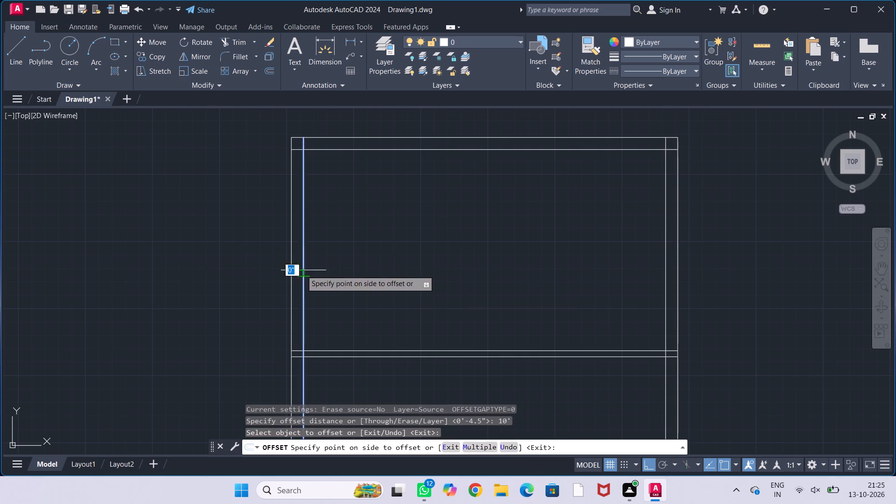
pyautogui.click(473, 260)
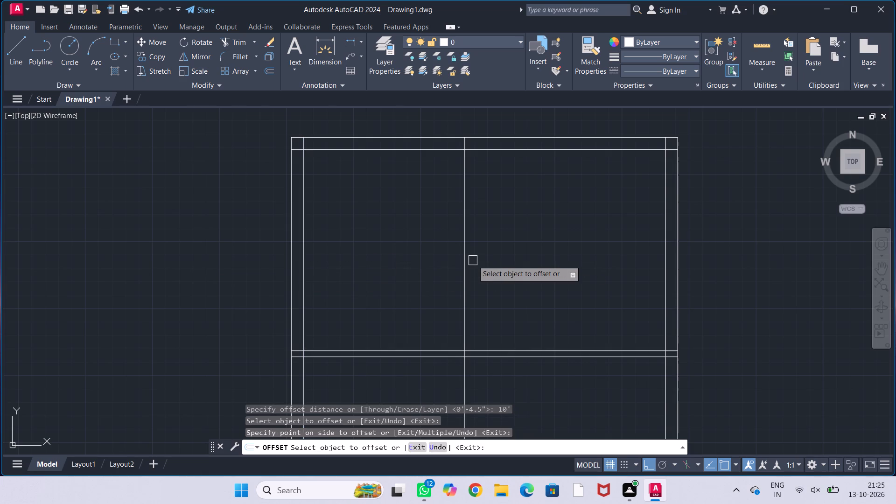
pyautogui.press('Escape')
pyautogui.press('Escape')
pyautogui.press('Escape')
pyautogui.press('Escape')
pyautogui.press('Escape')
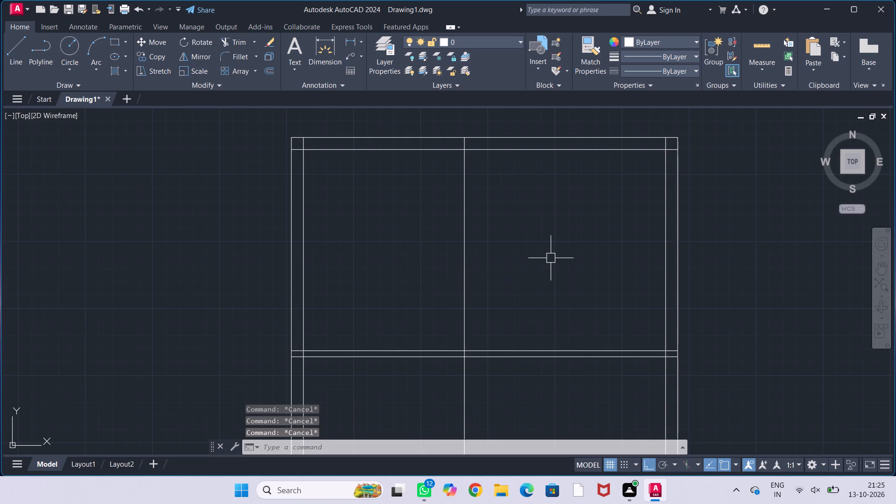
# Offset the vertical partition line 4.5" to the right to form the partition wall, and end the Offset command.
pyautogui.press('o')
pyautogui.write('ff')
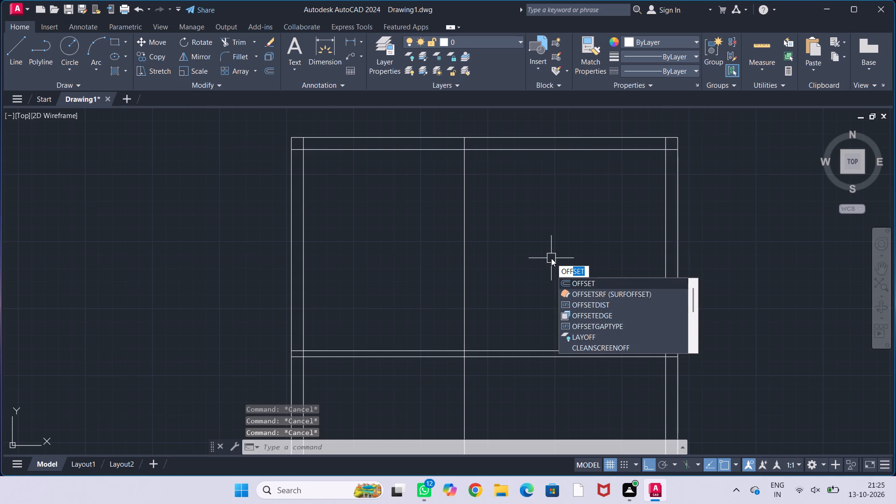
pyautogui.press('Return')
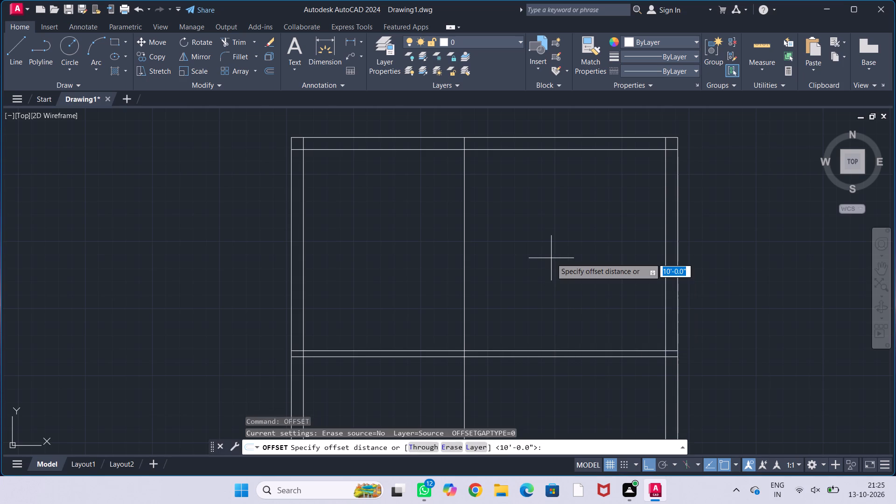
pyautogui.write('4.5"')
pyautogui.press('Return')
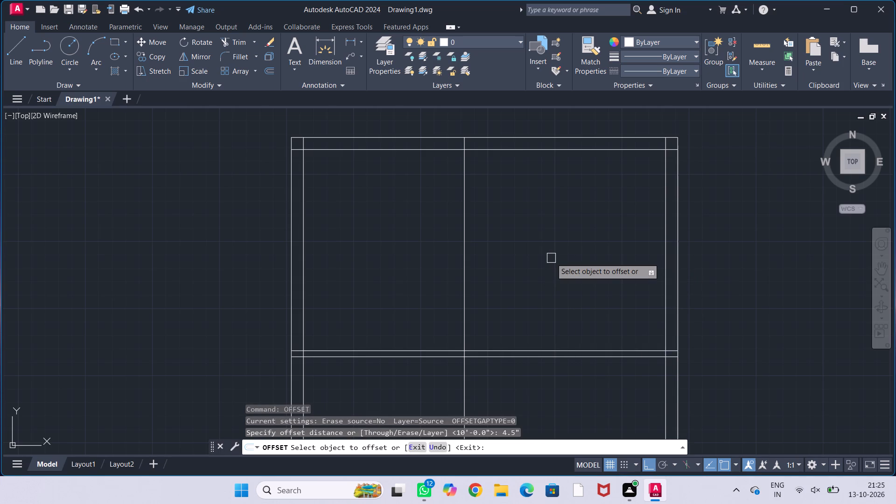
pyautogui.click(463, 297)
pyautogui.click(600, 286)
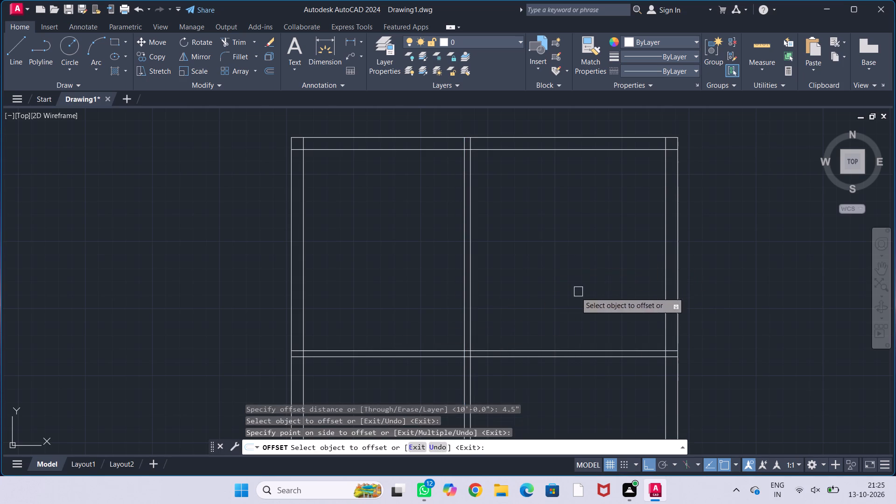
pyautogui.press('Escape')
pyautogui.press('Escape')
pyautogui.press('Escape')
pyautogui.press('Escape')
pyautogui.scroll(-1, 555, 283)
pyautogui.moveTo(570, 278); pyautogui.dragTo(544, 248, button='middle')
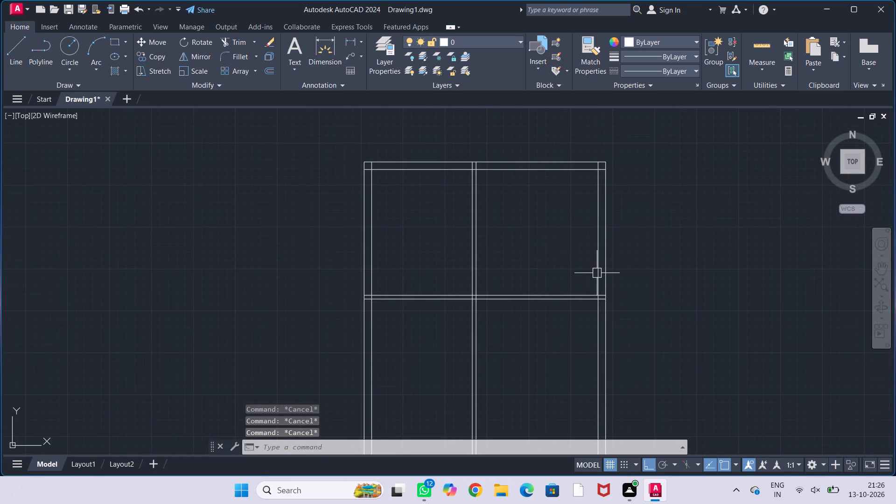
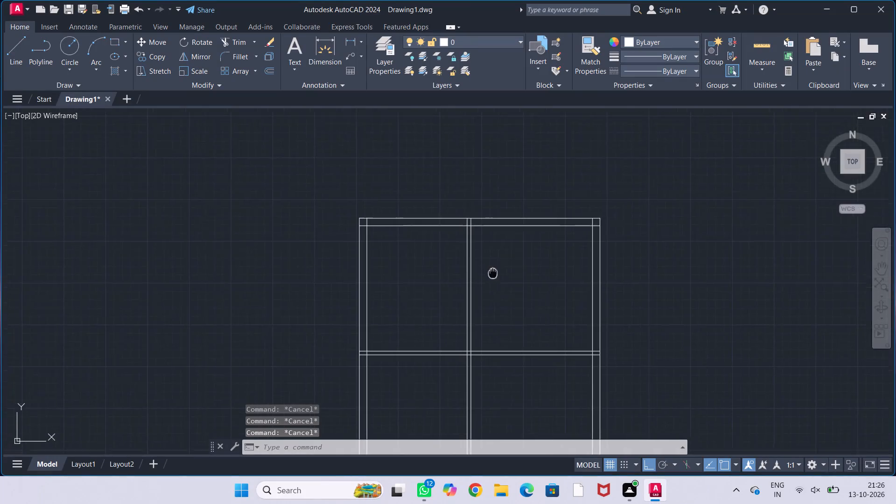
# Offset the lower line of the horizontal partition 8' downward to mark the depth of the second row of rooms.
pyautogui.moveTo(497, 262); pyautogui.dragTo(524, 233, button='middle')
pyautogui.scroll(1, 538, 239)
pyautogui.moveTo(542, 258); pyautogui.dragTo(492, 270, button='middle')
pyautogui.moveTo(511, 250); pyautogui.dragTo(589, 245, button='middle')
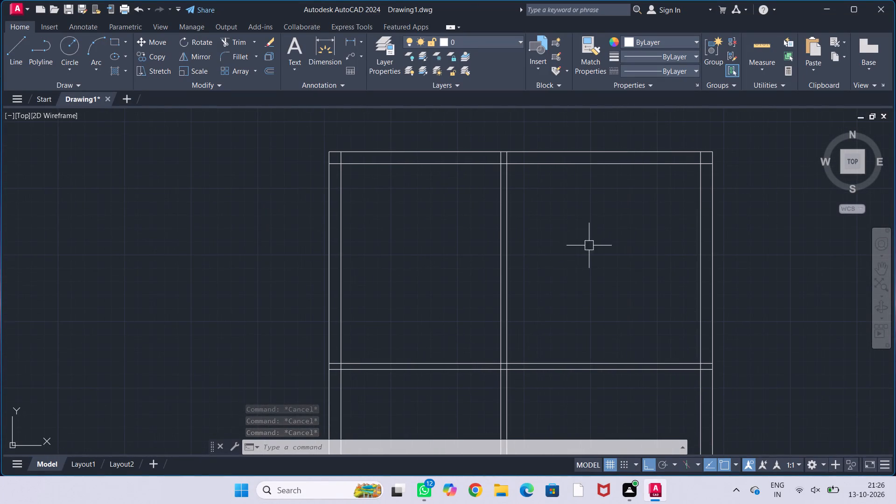
pyautogui.moveTo(559, 277); pyautogui.dragTo(561, 248, button='middle')
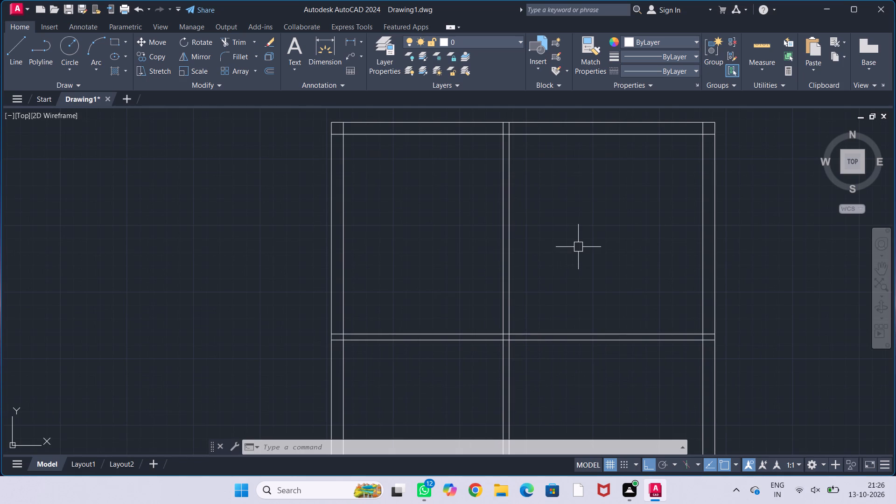
pyautogui.moveTo(610, 264); pyautogui.dragTo(606, 210, button='middle')
pyautogui.moveTo(627, 353); pyautogui.dragTo(622, 259, button='middle')
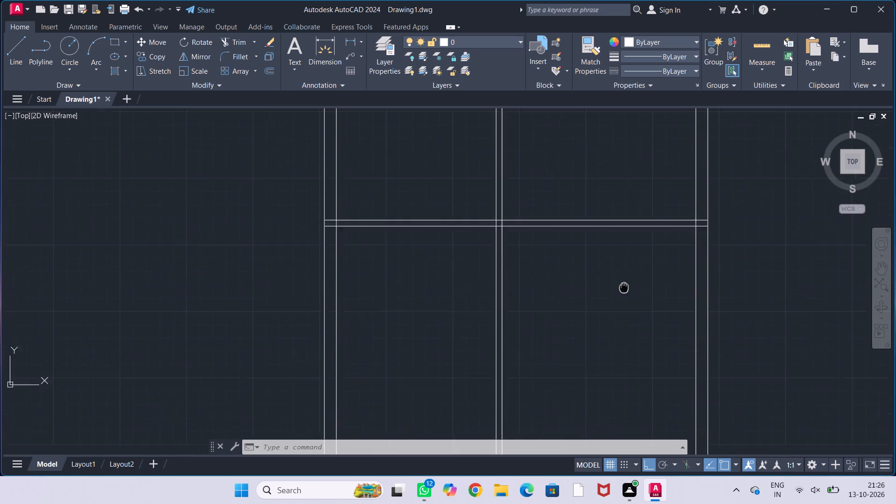
pyautogui.moveTo(622, 259); pyautogui.dragTo(621, 254, button='middle')
pyautogui.scroll(-1, 626, 282)
pyautogui.moveTo(629, 282); pyautogui.dragTo(597, 273, button='middle')
pyautogui.scroll(1, 591, 264)
pyautogui.moveTo(590, 261); pyautogui.dragTo(638, 250, button='middle')
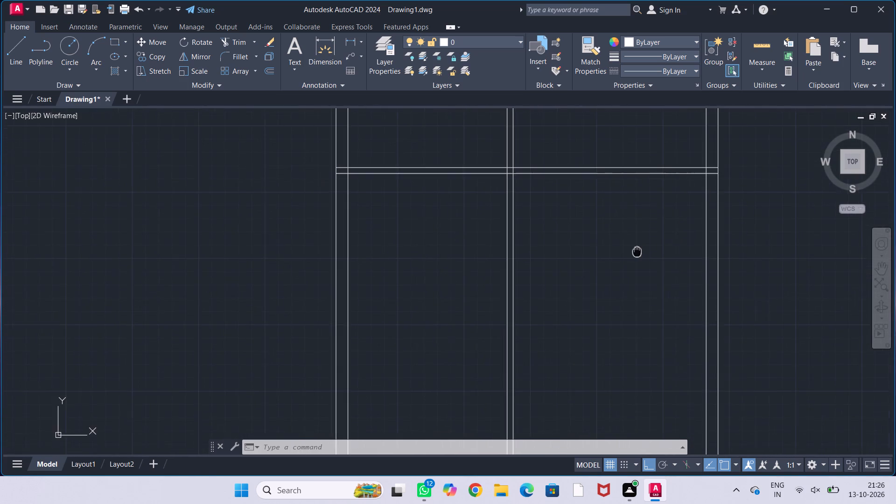
pyautogui.moveTo(638, 250); pyautogui.dragTo(609, 254, button='middle')
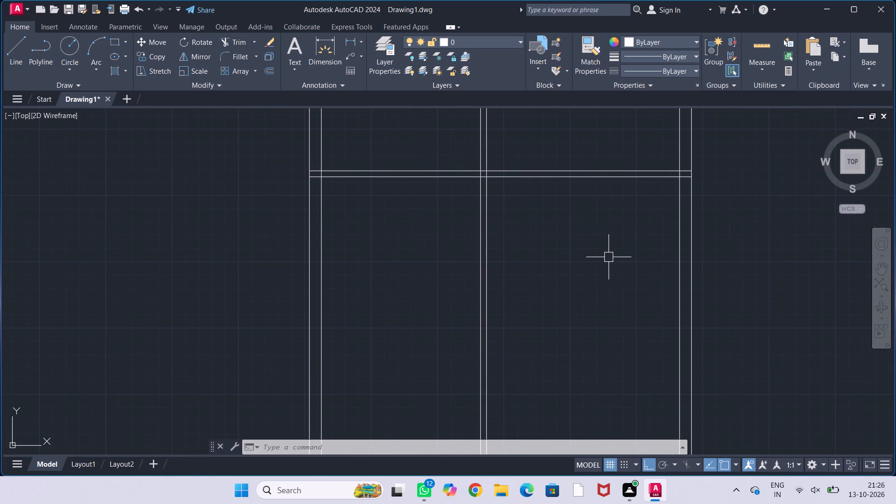
pyautogui.write('off')
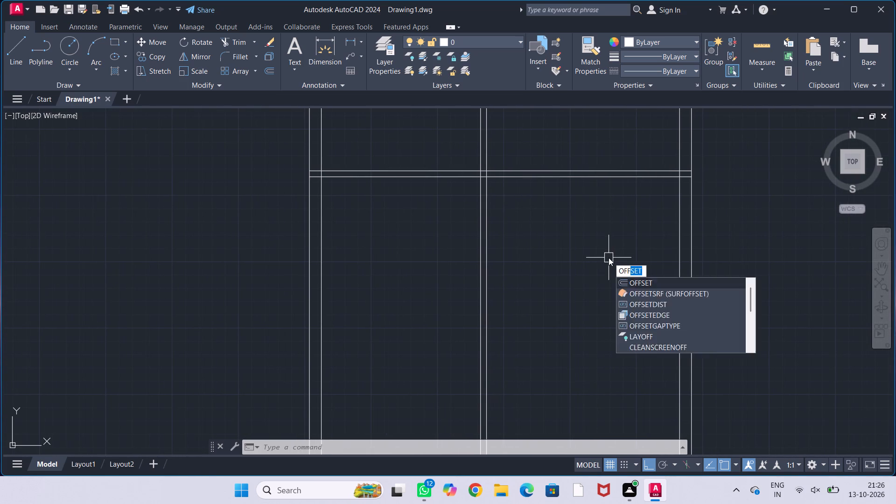
pyautogui.press('Return')
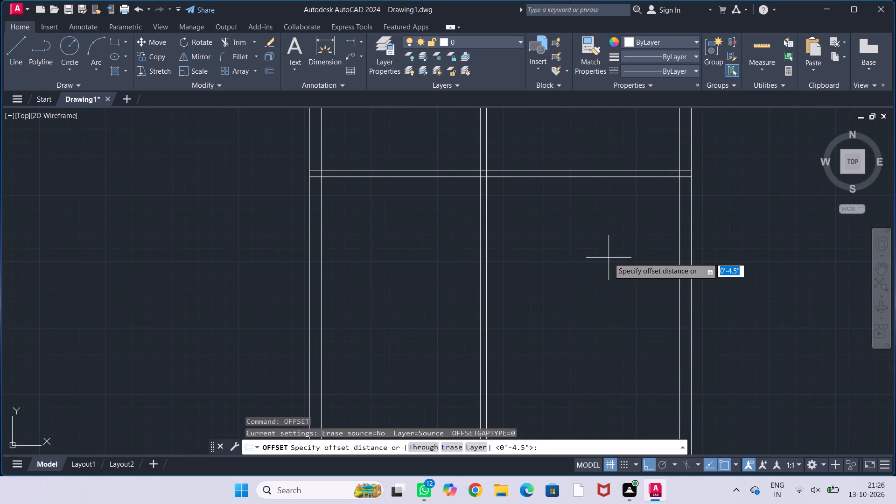
pyautogui.write("8'")
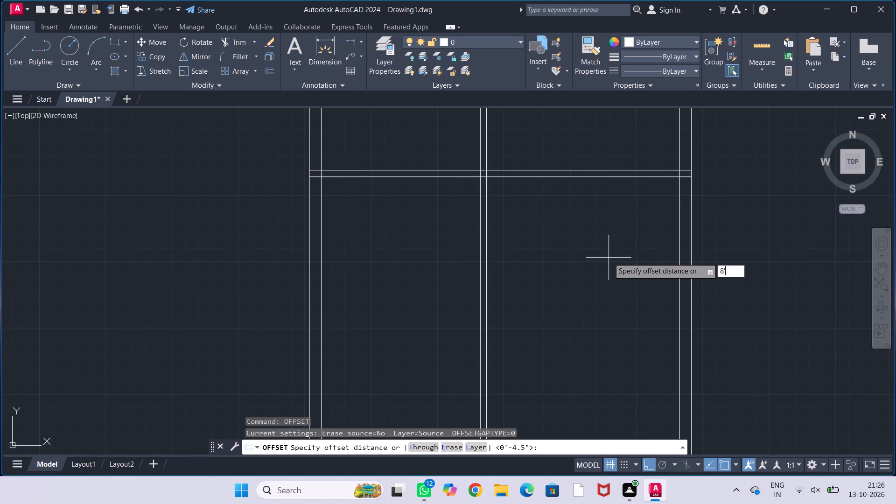
pyautogui.press('Return')
pyautogui.click(625, 177)
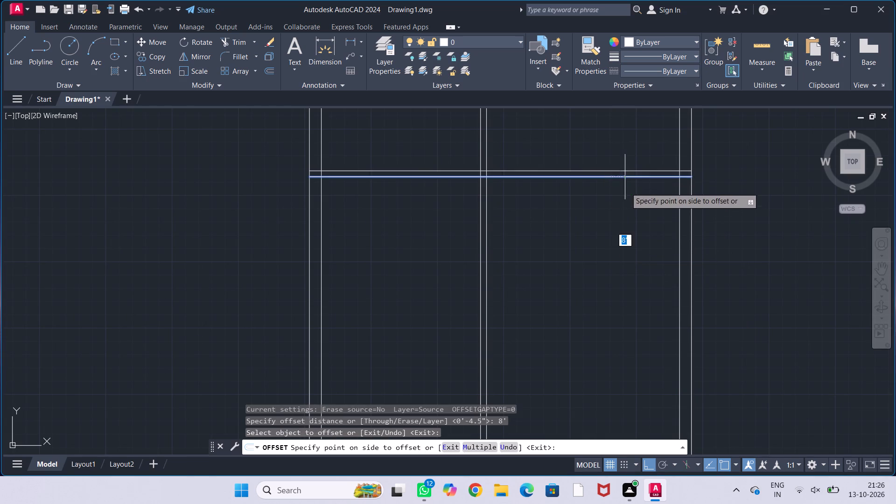
pyautogui.click(630, 236)
pyautogui.press('Escape')
pyautogui.press('Escape')
pyautogui.press('Escape')
pyautogui.press('Escape')
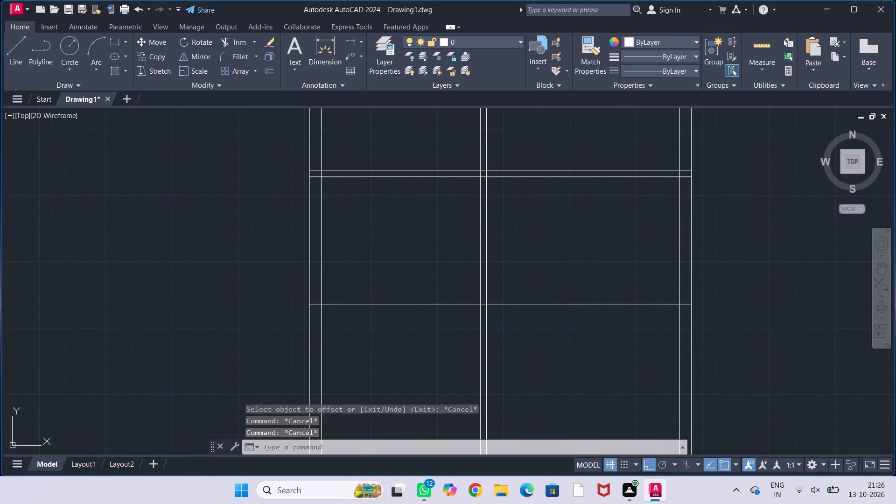
# Offset the new horizontal line 4.5" downward to form the second horizontal partition, and end the Offset command.
pyautogui.write('off')
pyautogui.press('Return')
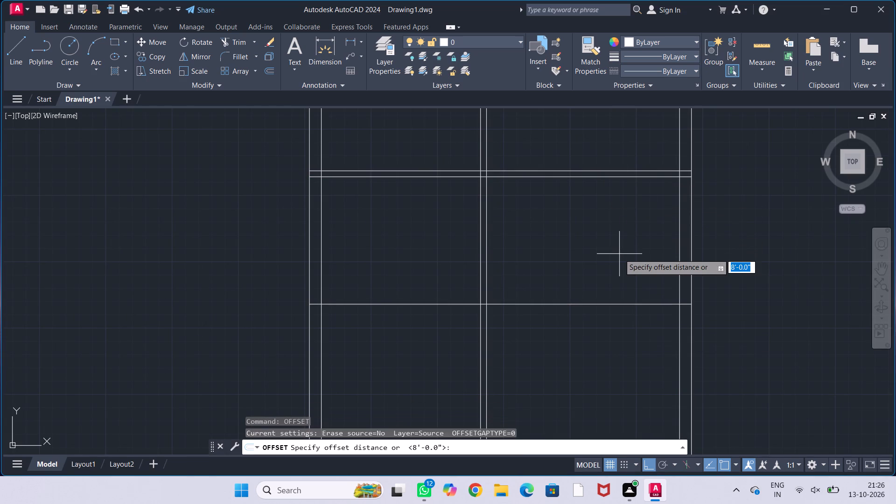
pyautogui.write('4.5"')
pyautogui.press('Return')
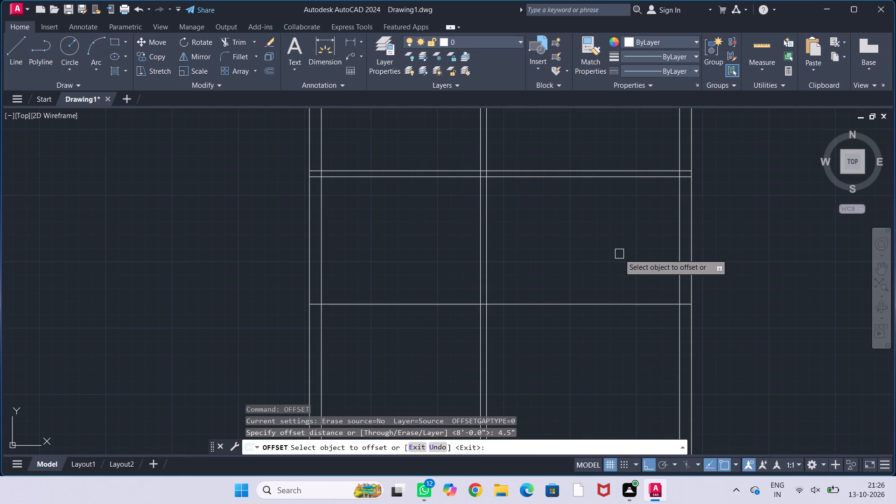
pyautogui.moveTo(617, 301); pyautogui.dragTo(617, 316)
pyautogui.click(615, 357)
pyautogui.press('Escape')
pyautogui.press('Escape')
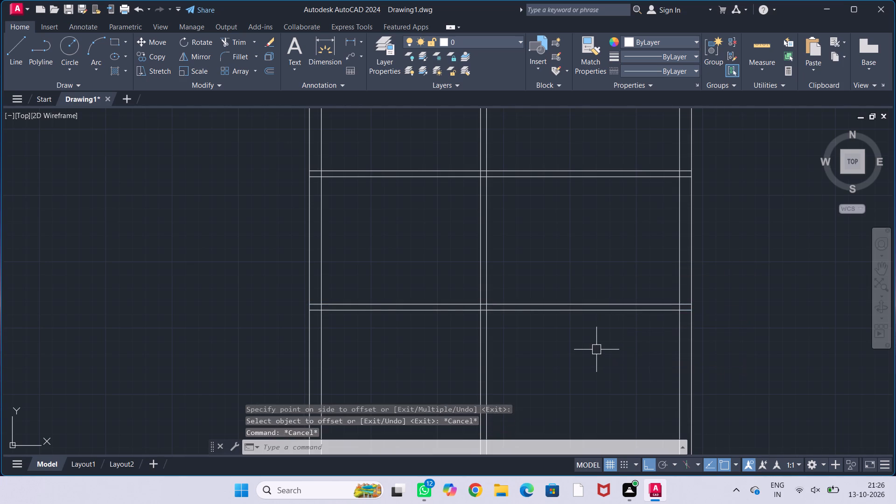
pyautogui.press('Escape')
pyautogui.press('Escape')
pyautogui.press('Escape')
# Offset the lower line of the second horizontal partition 10'1" downward to mark the third row's depth, and end the Offset command.
pyautogui.moveTo(590, 347); pyautogui.dragTo(609, 308, button='middle')
pyautogui.moveTo(616, 319); pyautogui.dragTo(603, 313, button='middle')
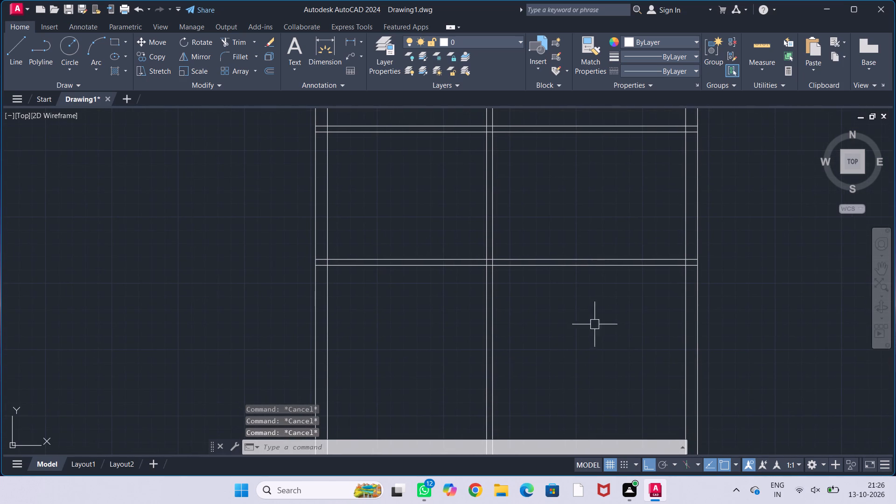
pyautogui.moveTo(576, 337); pyautogui.dragTo(589, 325, button='middle')
pyautogui.write('off')
pyautogui.press('Return')
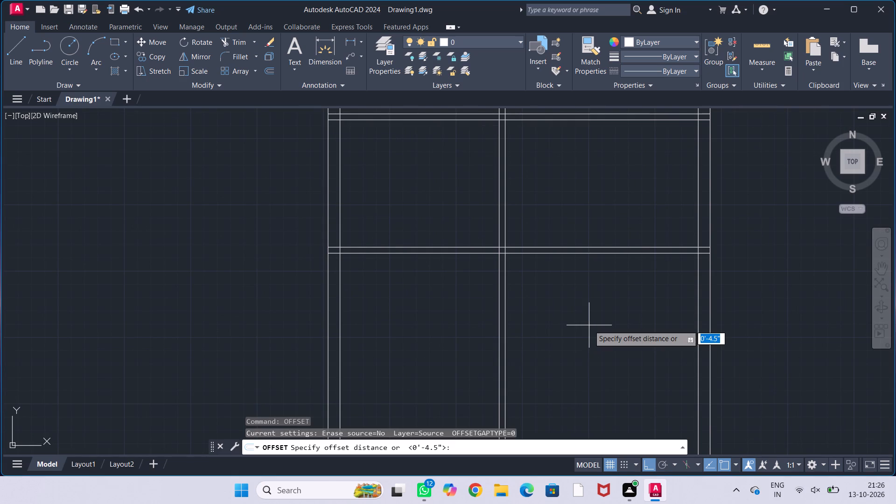
pyautogui.write('10\'1"')
pyautogui.press('Return')
pyautogui.moveTo(606, 252); pyautogui.dragTo(606, 261)
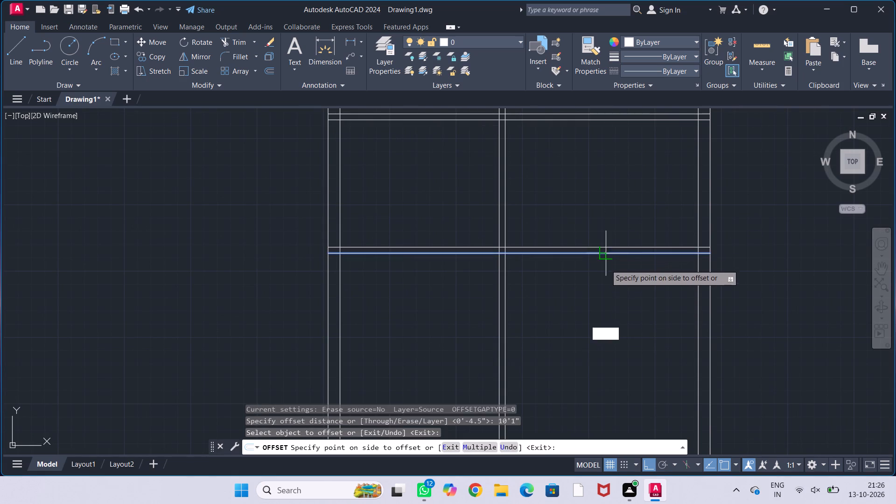
pyautogui.click(613, 326)
pyautogui.scroll(-1, 613, 326)
pyautogui.moveTo(613, 329); pyautogui.dragTo(569, 231, button='middle')
pyautogui.moveTo(566, 246); pyautogui.dragTo(569, 238, button='middle')
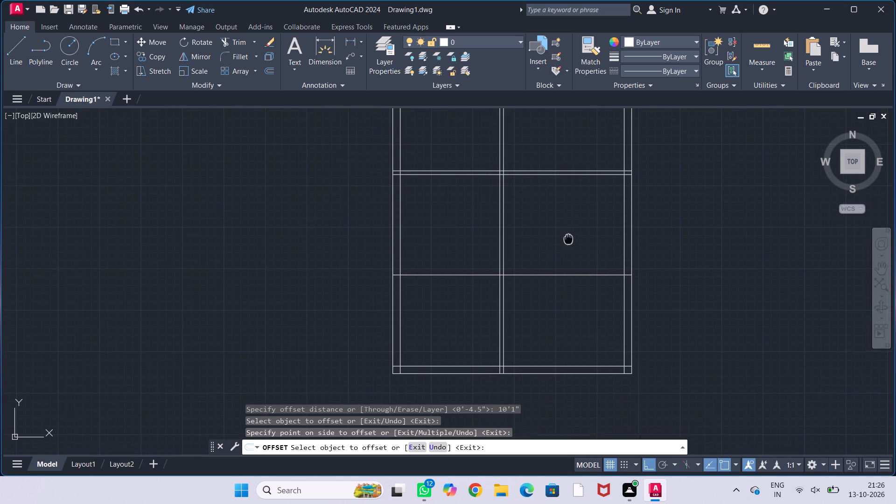
pyautogui.moveTo(569, 238); pyautogui.dragTo(569, 237, button='middle')
pyautogui.scroll(1, 569, 238)
pyautogui.moveTo(569, 238); pyautogui.dragTo(576, 244, button='middle')
pyautogui.write('off')
pyautogui.press('Escape')
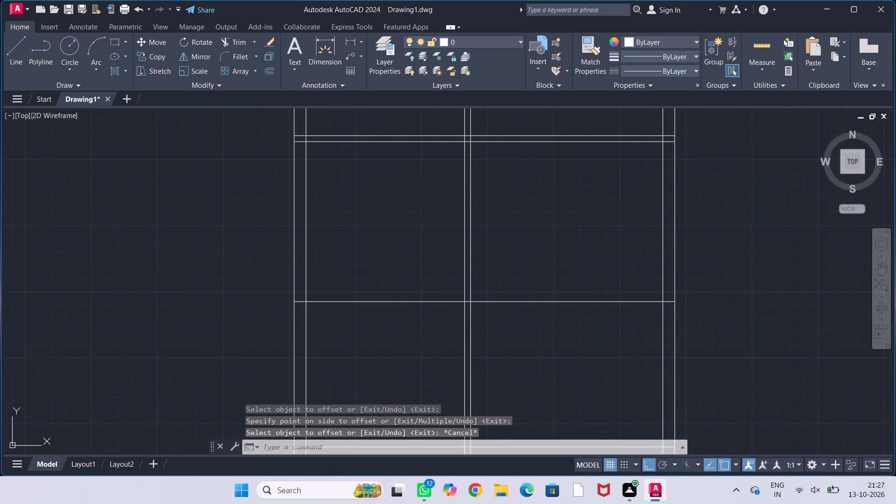
pyautogui.press('Escape')
pyautogui.press('Escape')
pyautogui.press('Escape')
# Offset the third horizontal partition line 4.5" downward to give it wall thickness, and end the Offset command.
pyautogui.write('off')
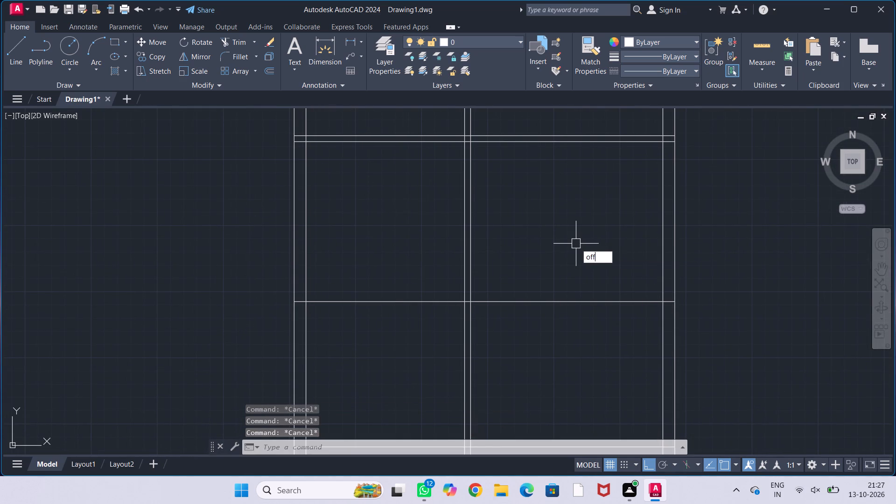
pyautogui.press('Return')
pyautogui.write('4.5"')
pyautogui.press('Return')
pyautogui.moveTo(577, 300); pyautogui.dragTo(577, 308)
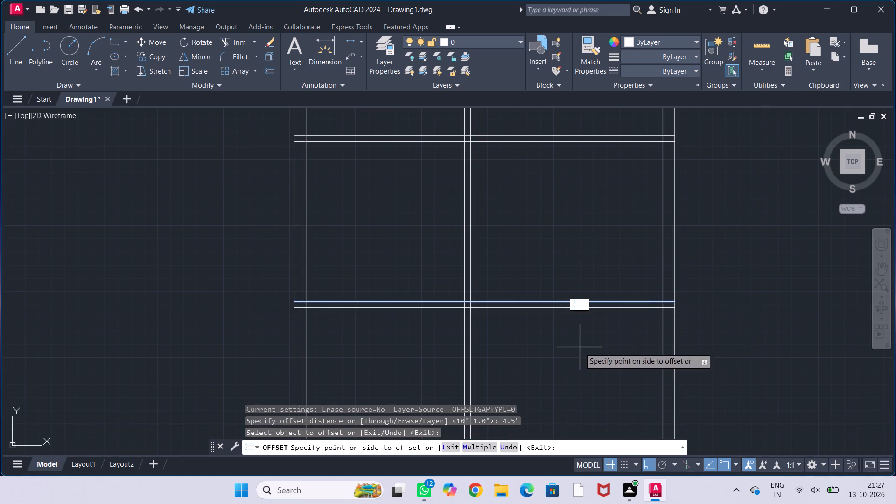
pyautogui.click(580, 350)
pyautogui.press('Escape')
pyautogui.press('Escape')
pyautogui.press('Escape')
pyautogui.press('Escape')
pyautogui.press('Escape')
# Examine the overall partition layout and the wall intersections around the upper rooms.
pyautogui.scroll(-2, 579, 340)
pyautogui.moveTo(579, 340); pyautogui.dragTo(558, 329, button='middle')
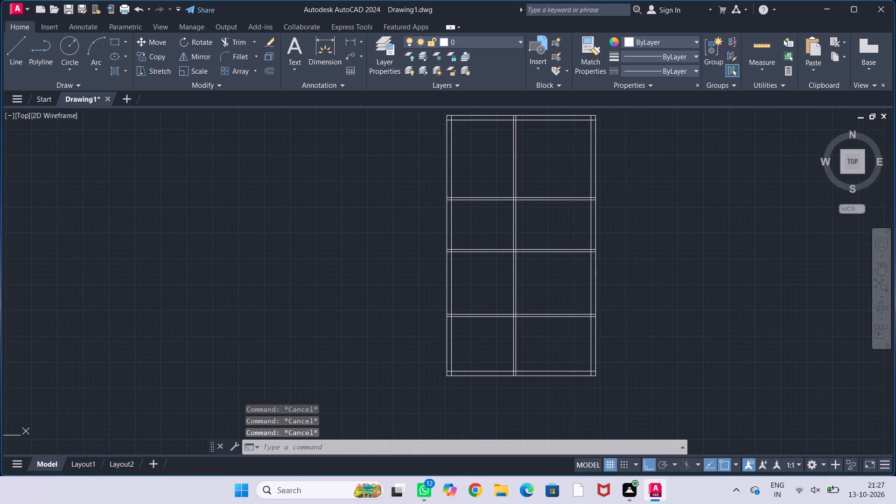
pyautogui.moveTo(558, 329); pyautogui.dragTo(558, 374, button='middle')
pyautogui.scroll(2, 548, 296)
pyautogui.moveTo(580, 242); pyautogui.dragTo(597, 360, button='middle')
pyautogui.scroll(-1, 597, 345)
pyautogui.moveTo(600, 343); pyautogui.dragTo(592, 366, button='middle')
pyautogui.scroll(2, 567, 301)
pyautogui.moveTo(596, 284); pyautogui.dragTo(631, 351, button='middle')
pyautogui.scroll(-1, 634, 332)
pyautogui.moveTo(637, 329); pyautogui.dragTo(603, 290, button='middle')
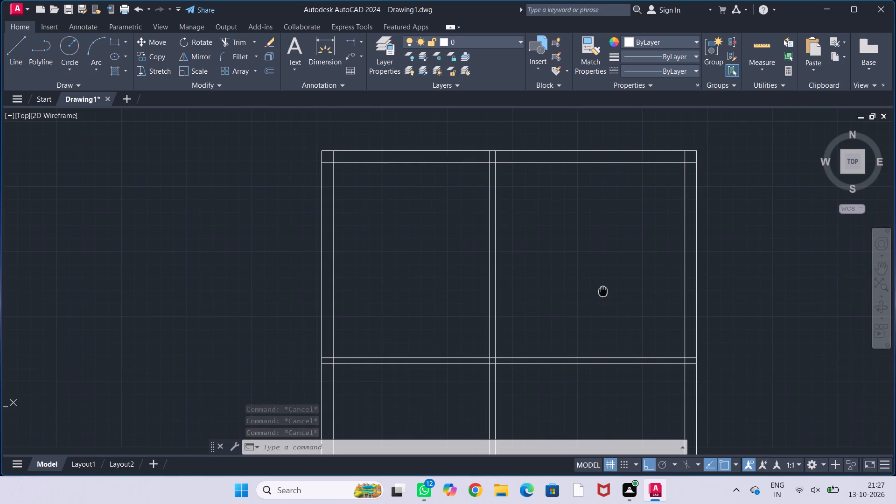
pyautogui.moveTo(603, 290); pyautogui.dragTo(599, 290, button='middle')
pyautogui.moveTo(610, 310); pyautogui.dragTo(587, 308, button='middle')
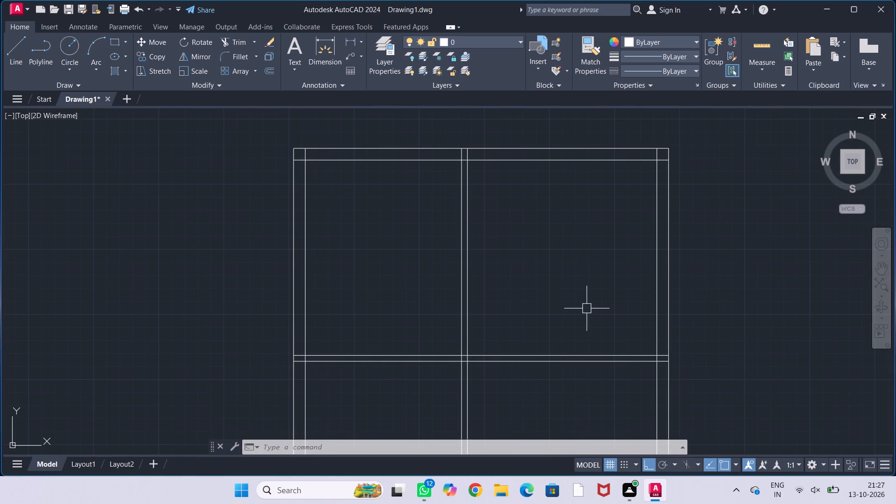
pyautogui.moveTo(587, 306); pyautogui.dragTo(570, 311, button='middle')
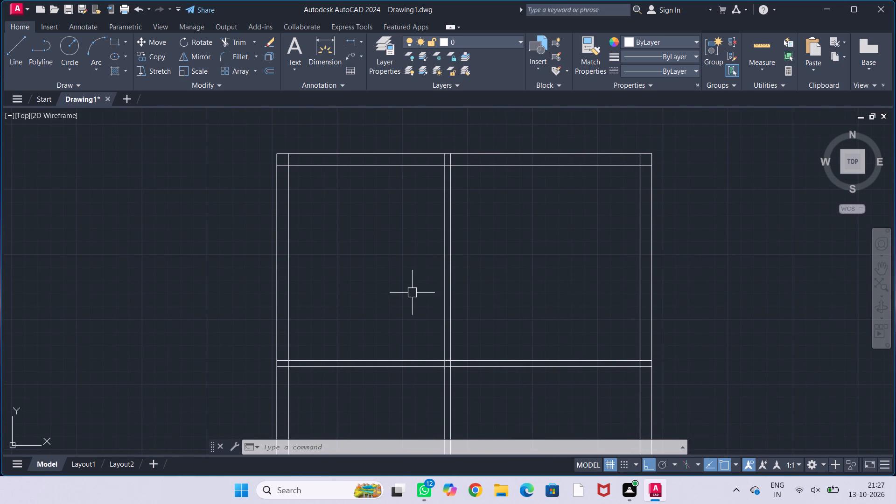
pyautogui.moveTo(412, 292); pyautogui.dragTo(420, 288, button='middle')
pyautogui.moveTo(420, 288); pyautogui.dragTo(408, 300, button='middle')
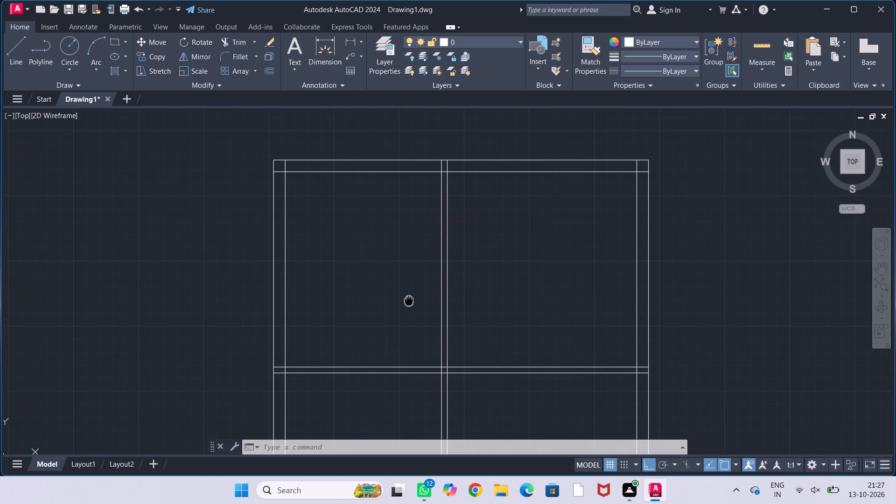
pyautogui.moveTo(408, 300); pyautogui.dragTo(409, 294, button='middle')
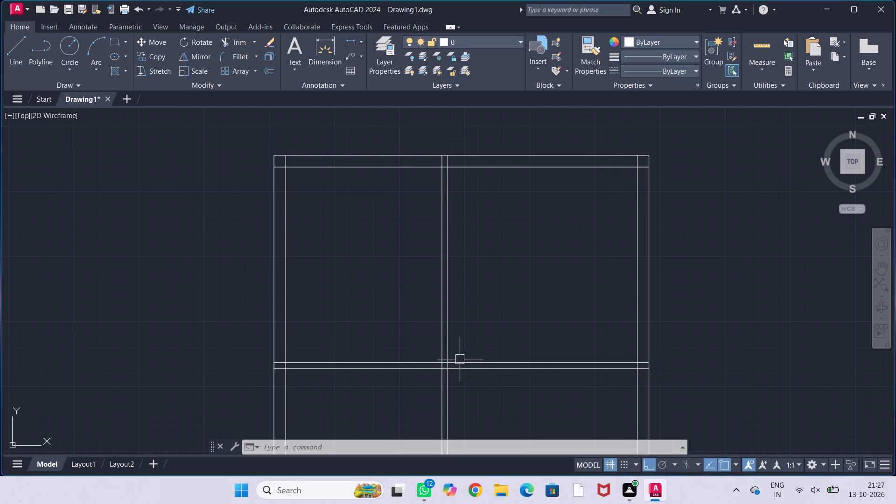
pyautogui.moveTo(578, 315); pyautogui.dragTo(587, 306, button='middle')
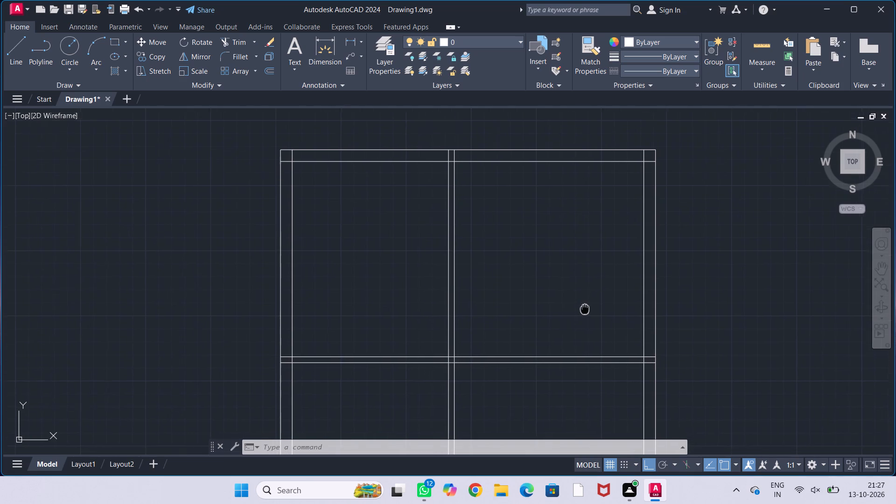
pyautogui.moveTo(587, 306); pyautogui.dragTo(587, 310, button='middle')
pyautogui.moveTo(551, 276); pyautogui.dragTo(562, 296, button='middle')
pyautogui.moveTo(563, 288); pyautogui.dragTo(561, 271, button='middle')
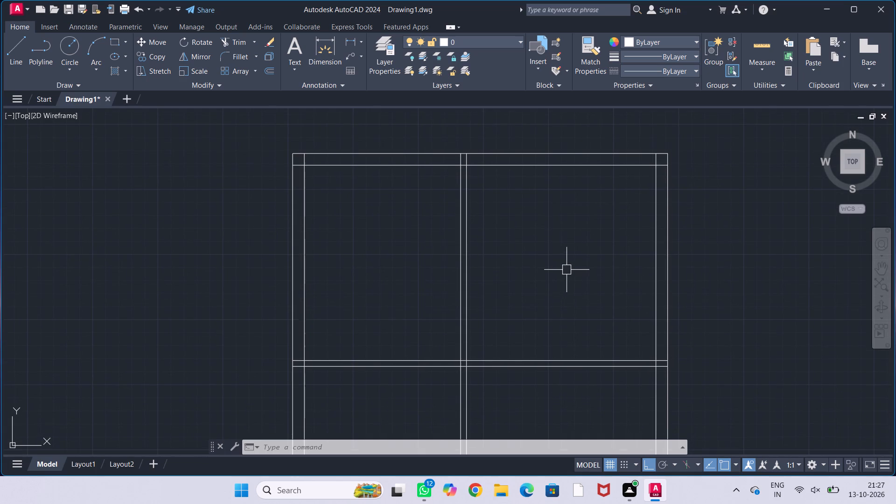
pyautogui.scroll(1, 566, 266)
pyautogui.scroll(-1, 588, 264)
pyautogui.moveTo(591, 254); pyautogui.dragTo(591, 274, button='middle')
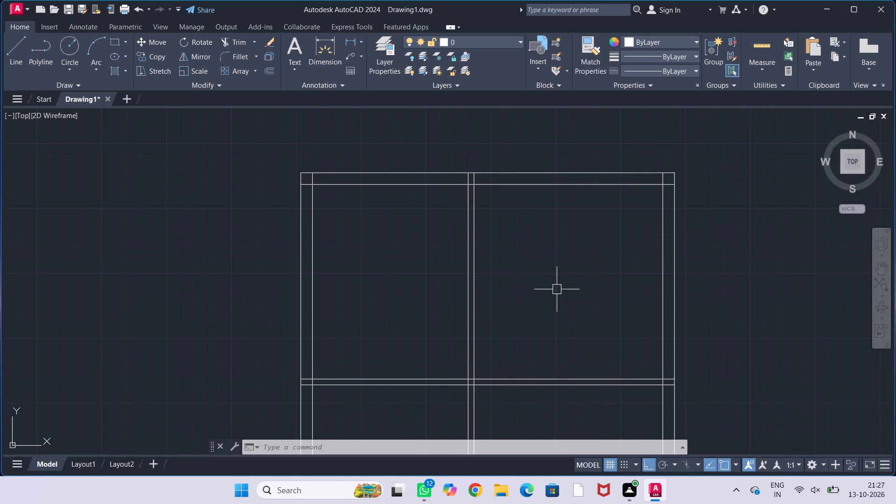
pyautogui.moveTo(544, 274); pyautogui.dragTo(537, 259, button='middle')
pyautogui.scroll(1, 539, 260)
pyautogui.scroll(-1, 563, 256)
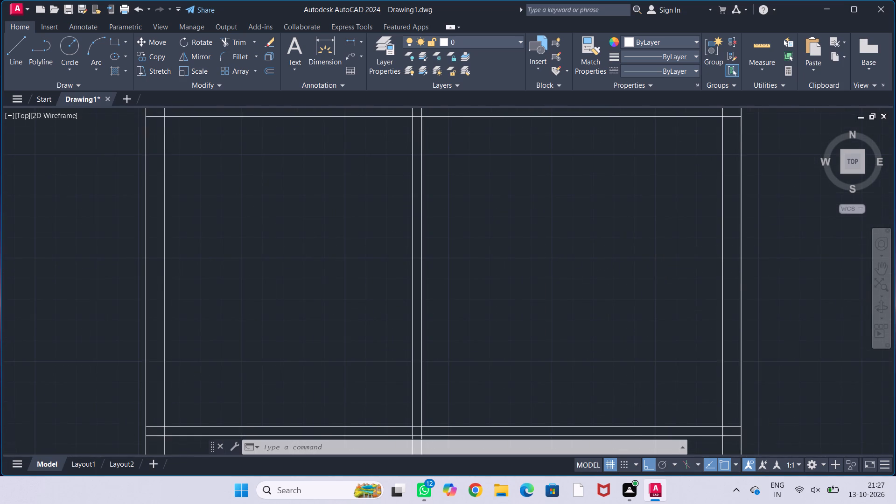
pyautogui.moveTo(562, 254); pyautogui.dragTo(544, 273, button='middle')
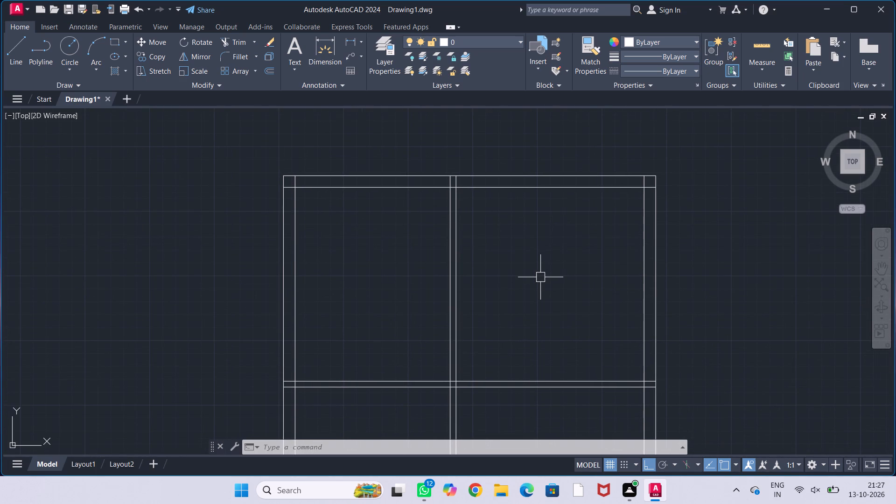
pyautogui.moveTo(538, 255); pyautogui.dragTo(549, 243, button='middle')
# Trim the overlapping inner wall lines at the plan's top-left outer corner.
pyautogui.write('tr')
pyautogui.press('Return')
pyautogui.scroll(2, 295, 185)
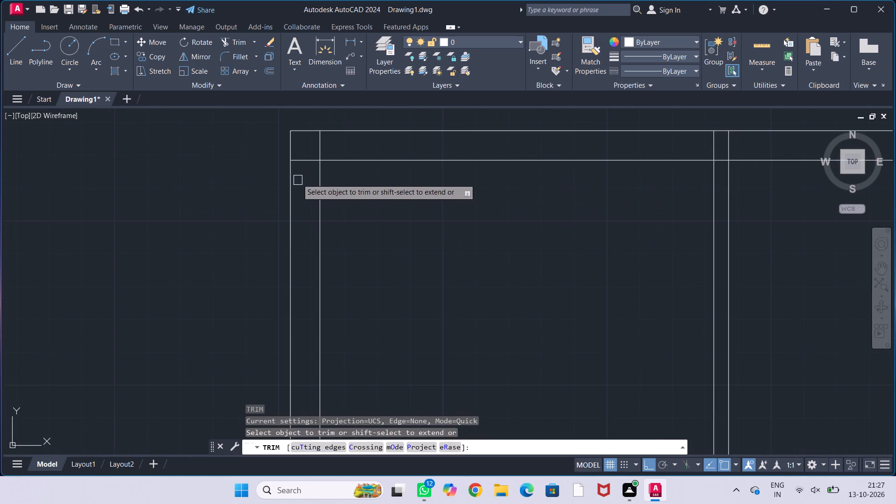
pyautogui.scroll(1, 301, 170)
pyautogui.click(329, 138)
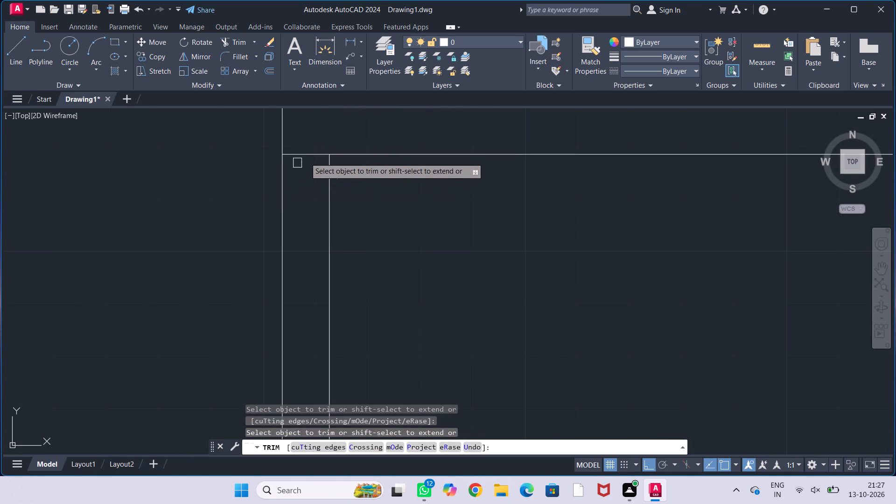
pyautogui.click(310, 153)
# Trim the two vertical partition lines where they cross the thickness of the top wall.
pyautogui.scroll(-2, 315, 185)
pyautogui.moveTo(494, 264); pyautogui.dragTo(416, 264, button='middle')
pyautogui.scroll(2, 488, 168)
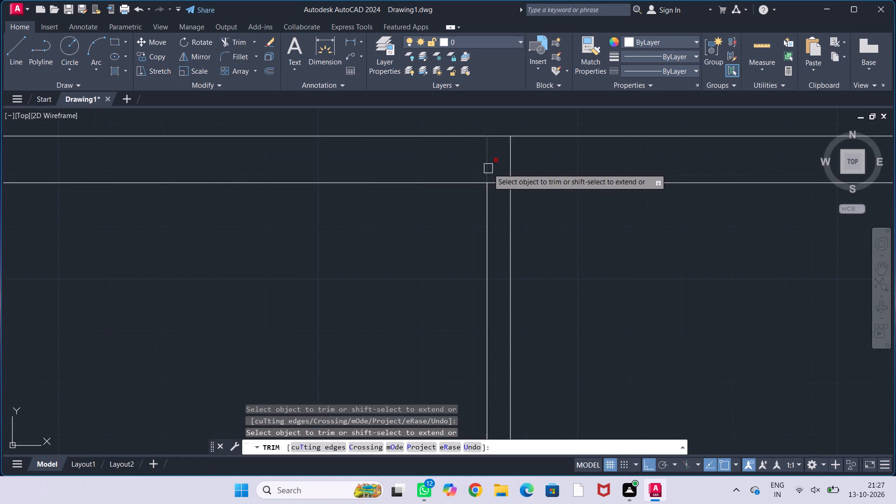
pyautogui.moveTo(454, 162); pyautogui.dragTo(585, 156)
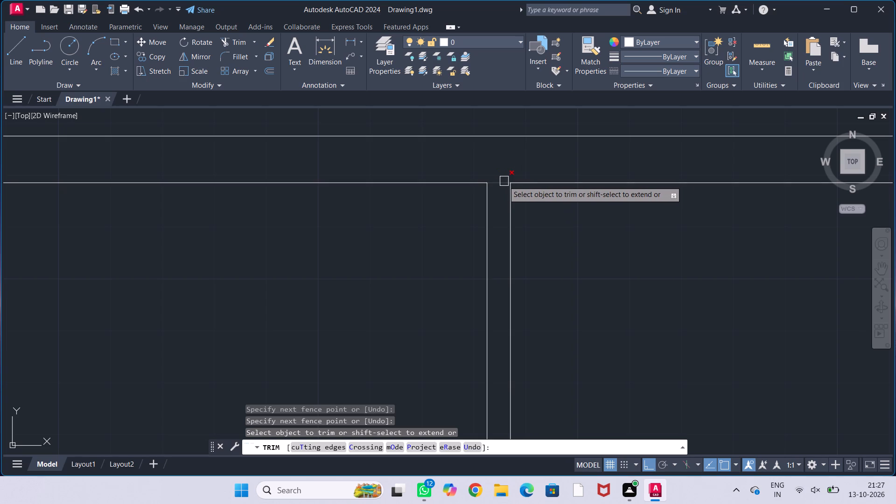
# Trim the inner top-wall line between the two vertical partition lines.
pyautogui.click(503, 182)
# Trim the overlapping inner wall lines at the plan's top-right outer corner.
pyautogui.scroll(-2, 503, 182)
pyautogui.moveTo(564, 232); pyautogui.dragTo(393, 231, button='middle')
pyautogui.moveTo(552, 212); pyautogui.dragTo(497, 216, button='middle')
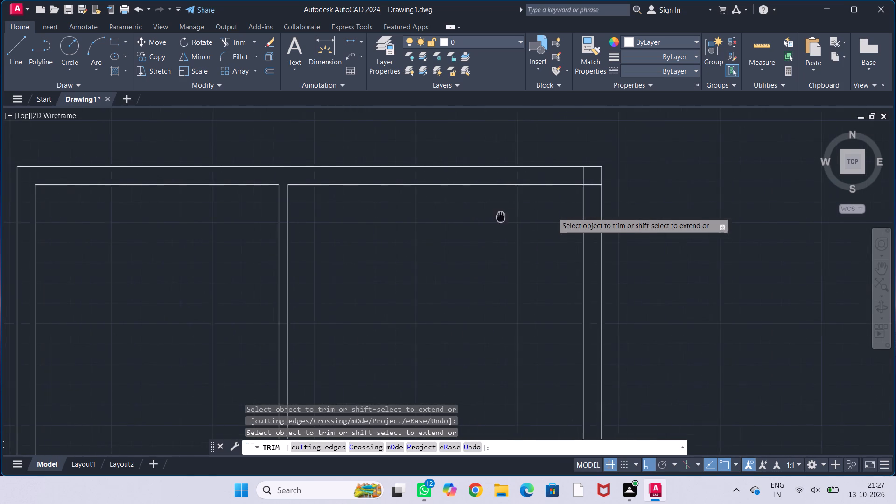
pyautogui.scroll(2, 575, 177)
pyautogui.click(570, 174)
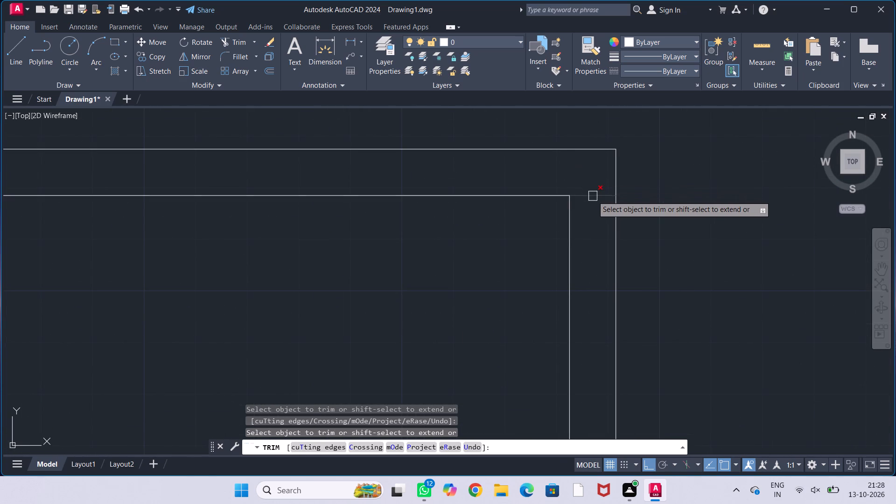
pyautogui.click(593, 196)
# Trim the overlapping lines where the uppermost horizontal partition meets the left outer wall, opening the junction.
pyautogui.scroll(-5, 593, 195)
pyautogui.moveTo(534, 224); pyautogui.dragTo(593, 192, button='middle')
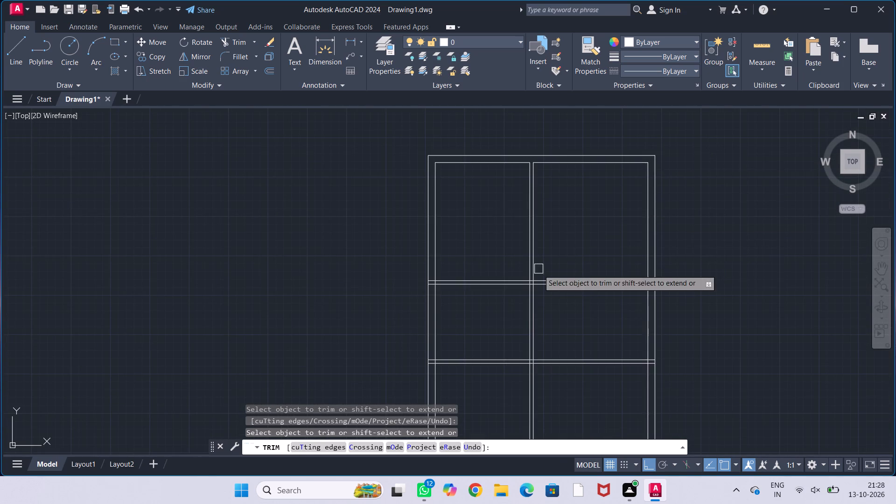
pyautogui.scroll(2, 472, 275)
pyautogui.scroll(1, 404, 286)
pyautogui.moveTo(350, 280); pyautogui.dragTo(351, 300)
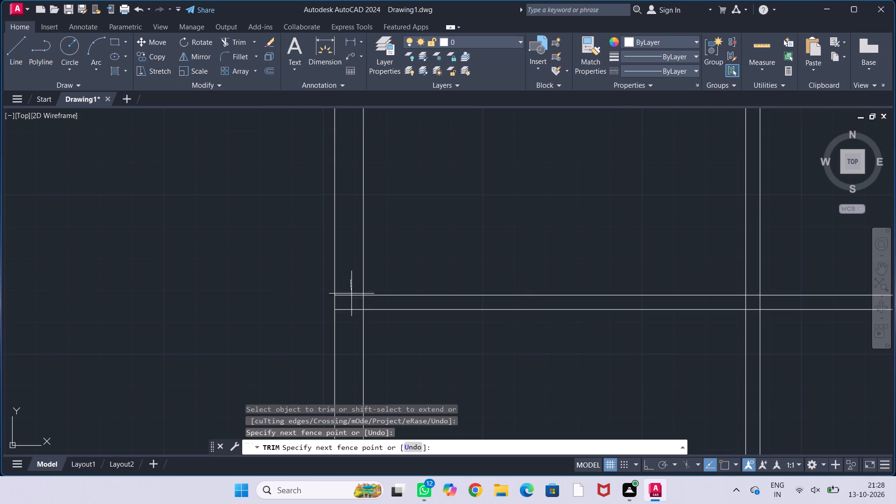
pyautogui.moveTo(351, 300); pyautogui.dragTo(350, 332)
pyautogui.scroll(3, 355, 307)
pyautogui.click(377, 302)
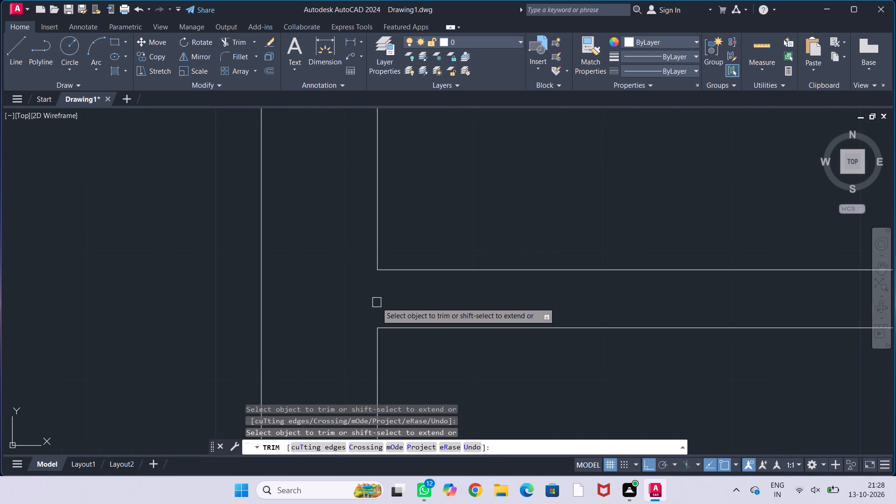
# Trim the overlapping lines inside the crossing of the uppermost horizontal partition and the vertical partition.
pyautogui.scroll(-5, 377, 302)
pyautogui.moveTo(498, 334); pyautogui.dragTo(490, 311, button='middle')
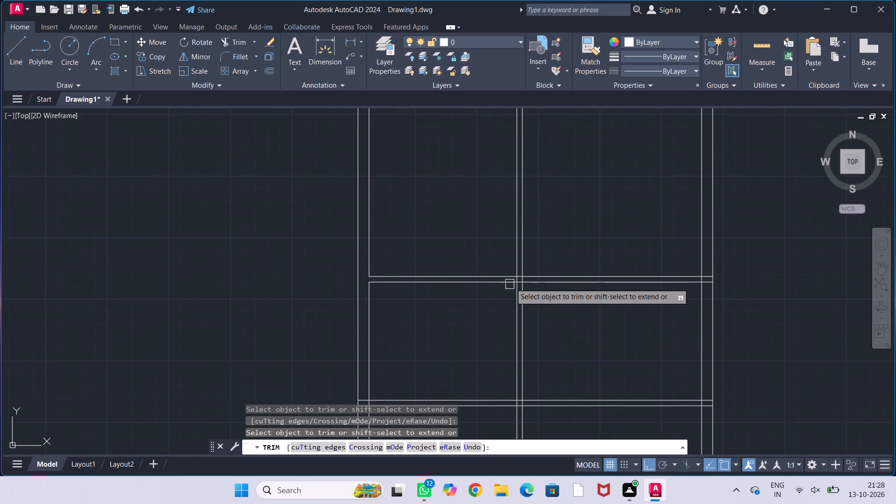
pyautogui.scroll(4, 514, 283)
pyautogui.moveTo(514, 243); pyautogui.dragTo(516, 323)
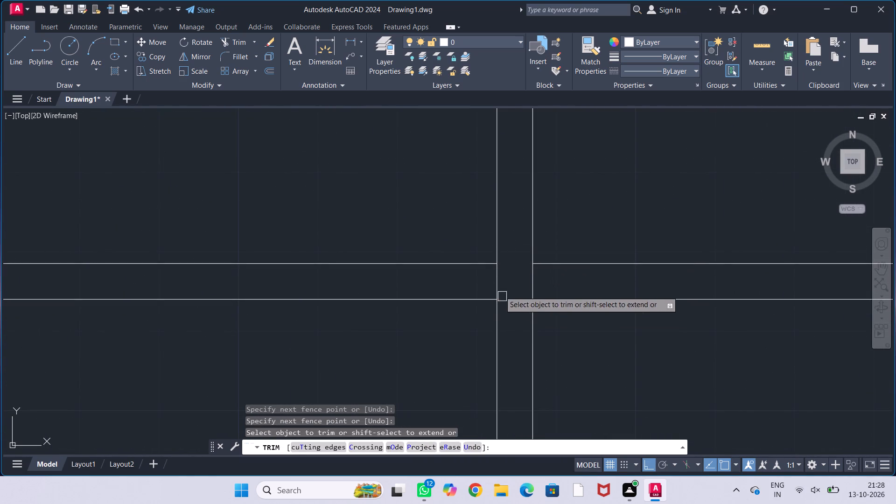
pyautogui.moveTo(470, 285); pyautogui.dragTo(556, 292)
# Trim the overlapping lines where the uppermost horizontal partition meets the right outer wall.
pyautogui.scroll(-3, 554, 288)
pyautogui.scroll(-1, 663, 323)
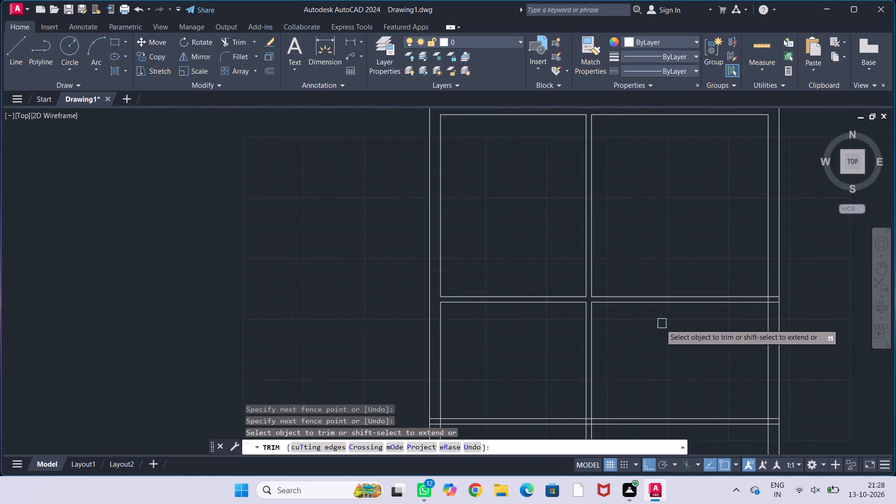
pyautogui.moveTo(663, 328); pyautogui.dragTo(483, 294, button='middle')
pyautogui.scroll(4, 595, 263)
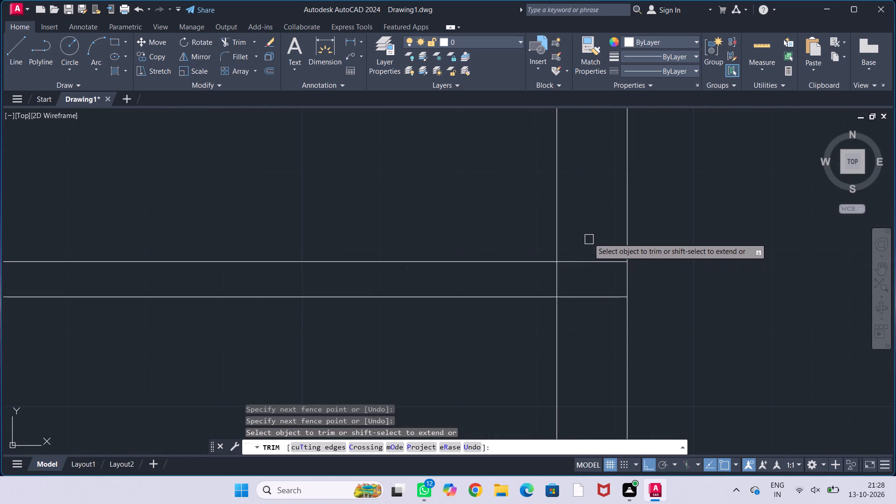
pyautogui.moveTo(588, 235); pyautogui.dragTo(593, 348)
pyautogui.click(557, 281)
# Trim the overlapping lines where the second horizontal partition meets the left outer wall.
pyautogui.scroll(-6, 557, 281)
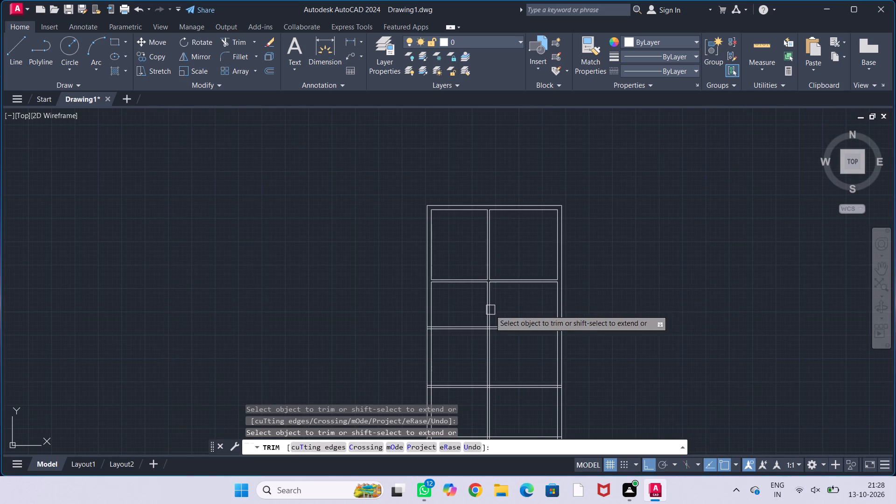
pyautogui.moveTo(520, 308); pyautogui.dragTo(571, 287, button='middle')
pyautogui.scroll(5, 479, 312)
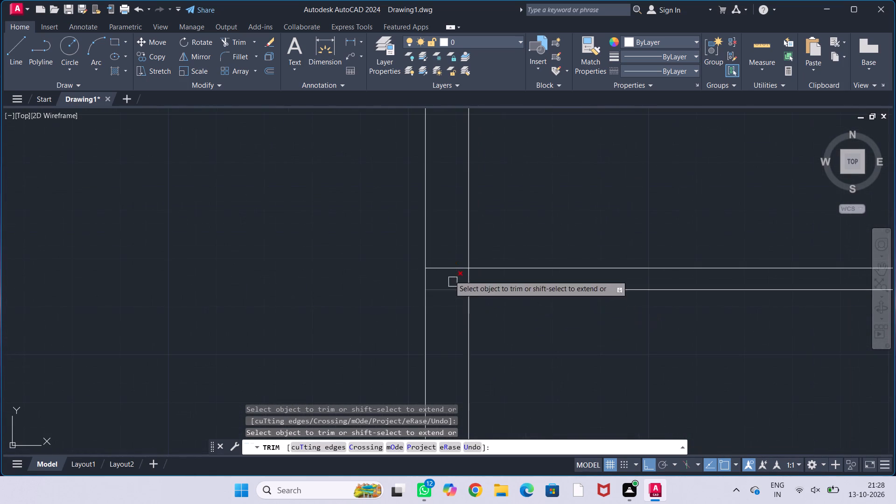
pyautogui.moveTo(441, 245); pyautogui.dragTo(443, 336)
pyautogui.click(470, 280)
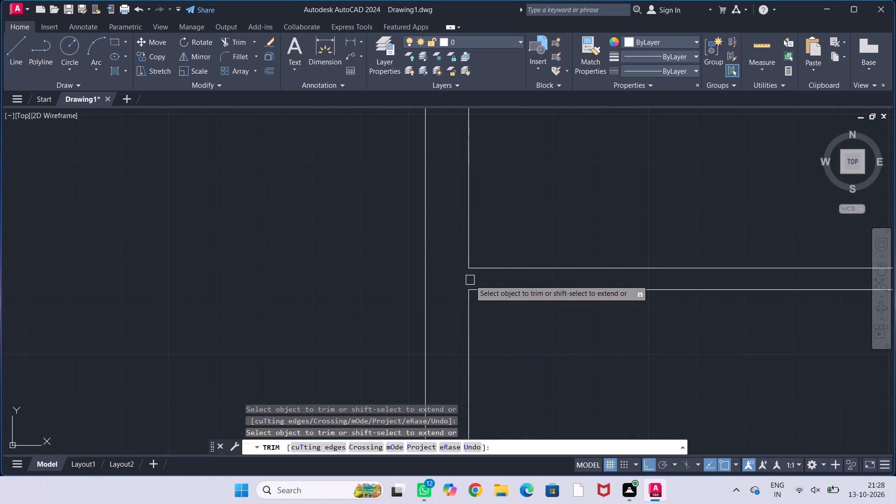
# Trim the overlapping lines inside the crossing of the second horizontal partition and the vertical partition.
pyautogui.scroll(-3, 470, 280)
pyautogui.moveTo(536, 327); pyautogui.dragTo(472, 328, button='middle')
pyautogui.scroll(2, 556, 282)
pyautogui.scroll(2, 508, 286)
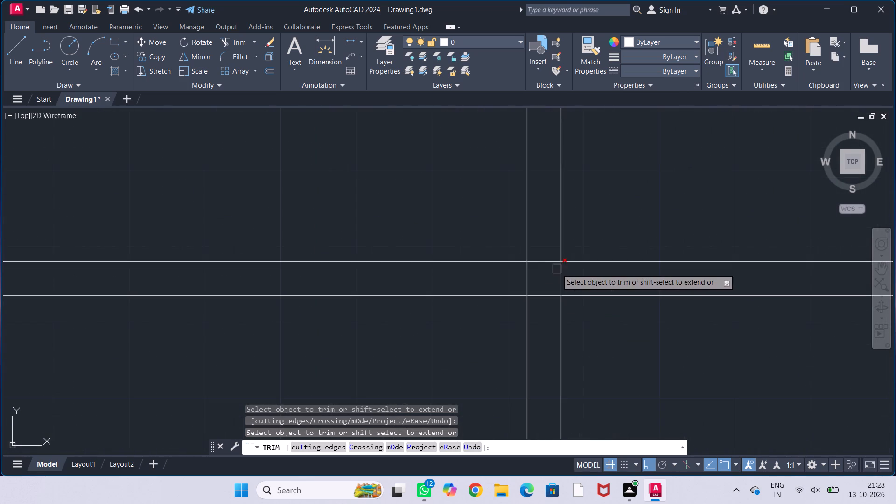
pyautogui.moveTo(548, 239); pyautogui.dragTo(547, 337)
pyautogui.moveTo(508, 274); pyautogui.dragTo(546, 277)
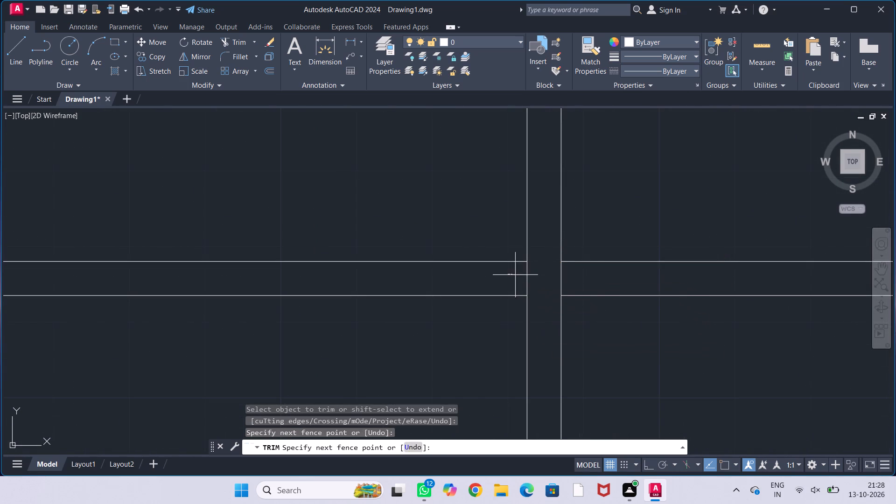
pyautogui.moveTo(546, 277); pyautogui.dragTo(597, 282)
# Trim the overlapping lines where the second horizontal partition meets the right outer wall.
pyautogui.scroll(-4, 597, 282)
pyautogui.moveTo(652, 336); pyautogui.dragTo(469, 326, button='middle')
pyautogui.scroll(4, 583, 266)
pyautogui.moveTo(582, 263); pyautogui.dragTo(570, 378)
pyautogui.click(532, 315)
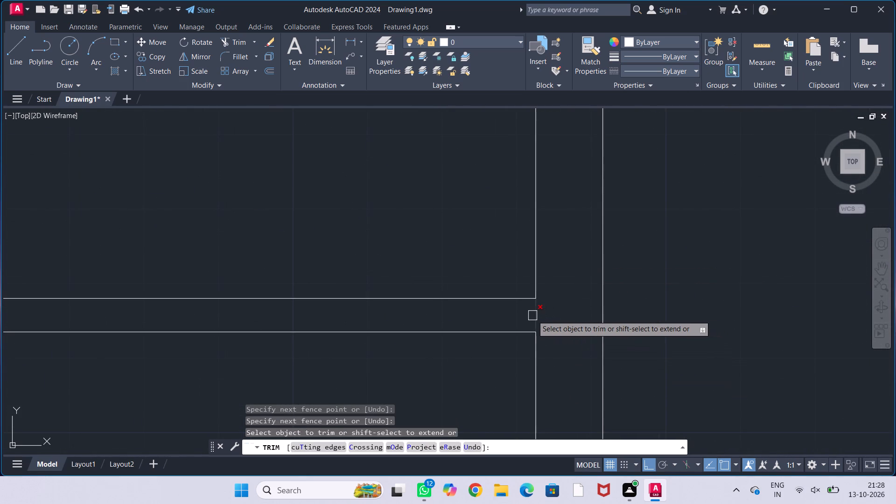
# Trim the overlapping lines where the third horizontal partition meets the left outer wall.
pyautogui.scroll(-4, 559, 290)
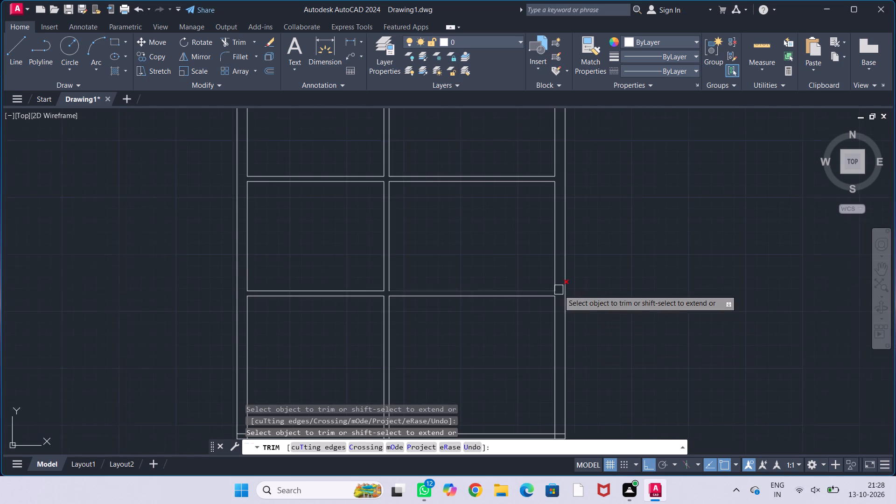
pyautogui.scroll(-2, 559, 290)
pyautogui.moveTo(511, 332); pyautogui.dragTo(606, 268, button='middle')
pyautogui.scroll(3, 553, 280)
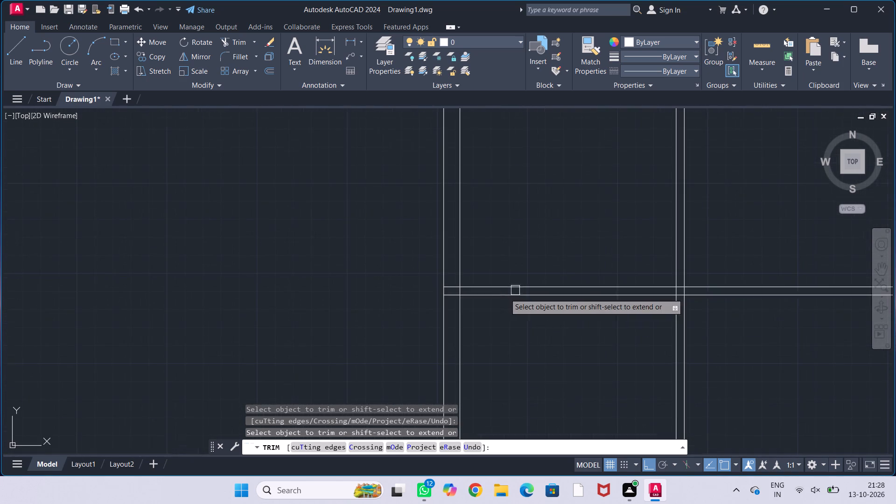
pyautogui.scroll(1, 502, 295)
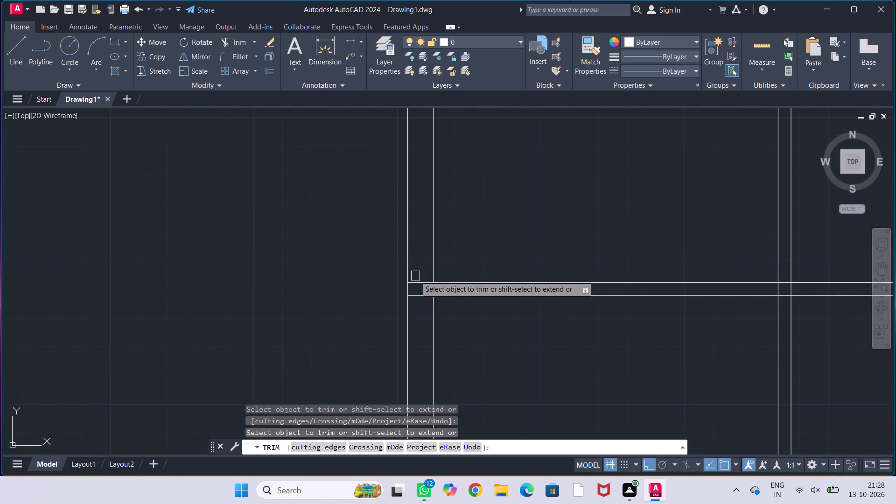
pyautogui.moveTo(416, 264); pyautogui.dragTo(420, 327)
pyautogui.scroll(2, 422, 301)
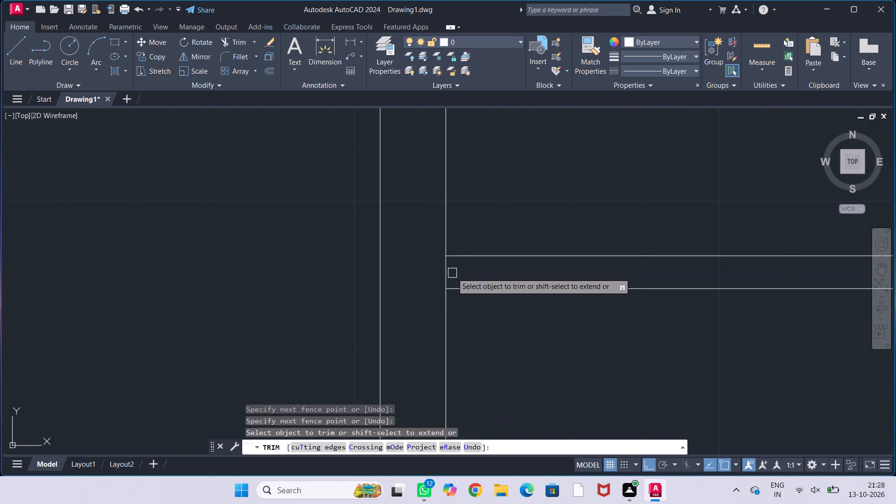
pyautogui.click(448, 274)
# Trim the overlapping lines inside the crossing of the third horizontal partition and the vertical partition.
pyautogui.scroll(-2, 448, 274)
pyautogui.scroll(-2, 580, 337)
pyautogui.moveTo(598, 334); pyautogui.dragTo(490, 335, button='middle')
pyautogui.scroll(2, 536, 318)
pyautogui.scroll(2, 583, 315)
pyautogui.moveTo(573, 265); pyautogui.dragTo(575, 337)
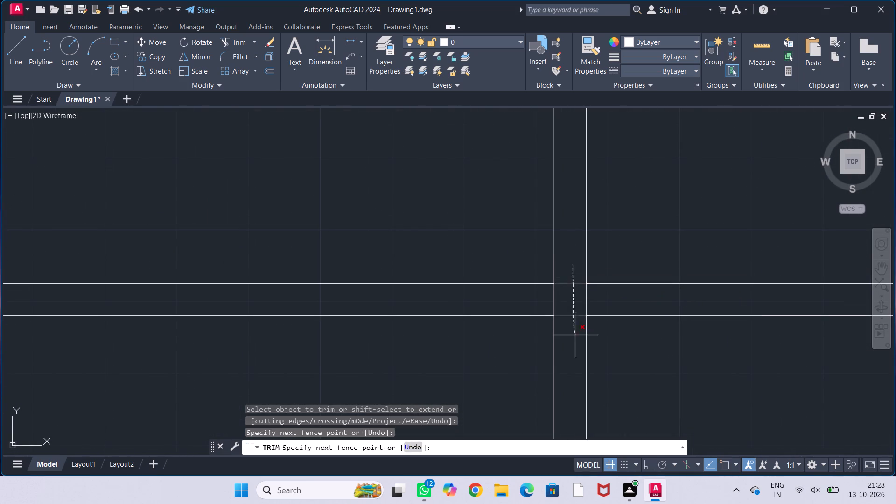
pyautogui.moveTo(575, 337); pyautogui.dragTo(575, 340)
pyautogui.moveTo(530, 298); pyautogui.dragTo(672, 301)
# Trim the overlapping lines where the third horizontal partition meets the right outer wall.
pyautogui.scroll(-2, 671, 301)
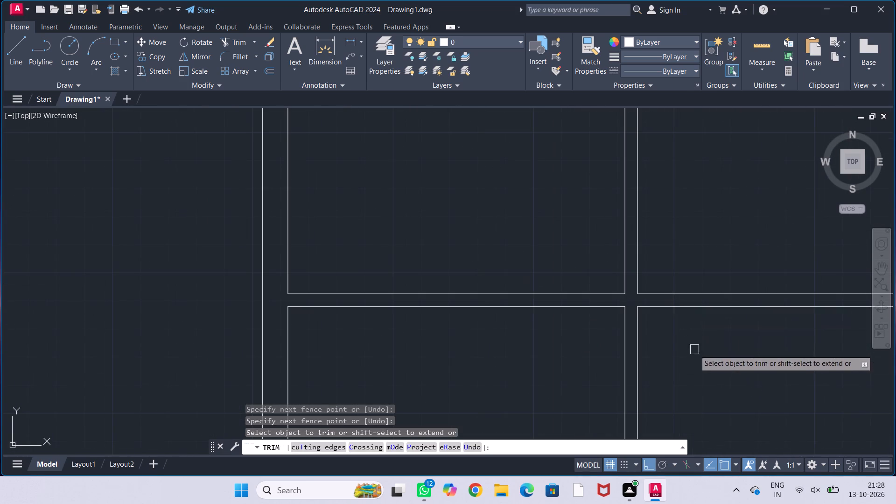
pyautogui.moveTo(695, 350); pyautogui.dragTo(502, 350, button='middle')
pyautogui.scroll(-2, 567, 327)
pyautogui.moveTo(596, 335); pyautogui.dragTo(547, 327, button='middle')
pyautogui.scroll(4, 638, 313)
pyautogui.moveTo(606, 283); pyautogui.dragTo(601, 371)
pyautogui.click(575, 322)
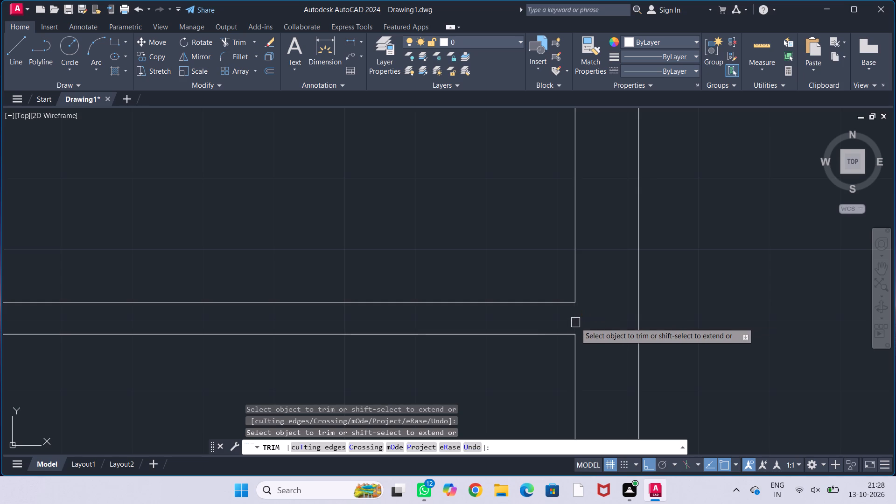
# Trim the overlapping inner wall lines at the plan's bottom-left outer corner.
pyautogui.scroll(-5, 576, 322)
pyautogui.moveTo(541, 348); pyautogui.dragTo(610, 264, button='middle')
pyautogui.scroll(2, 469, 311)
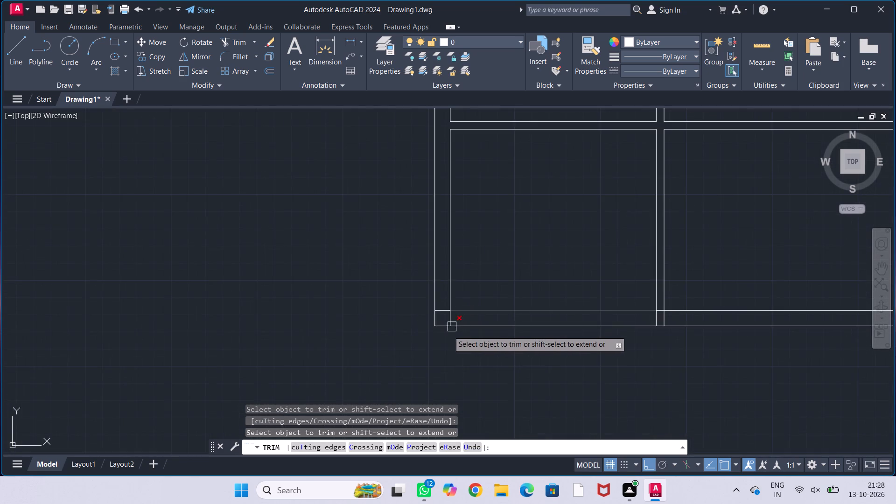
pyautogui.scroll(2, 448, 326)
pyautogui.click(432, 290)
pyautogui.click(449, 314)
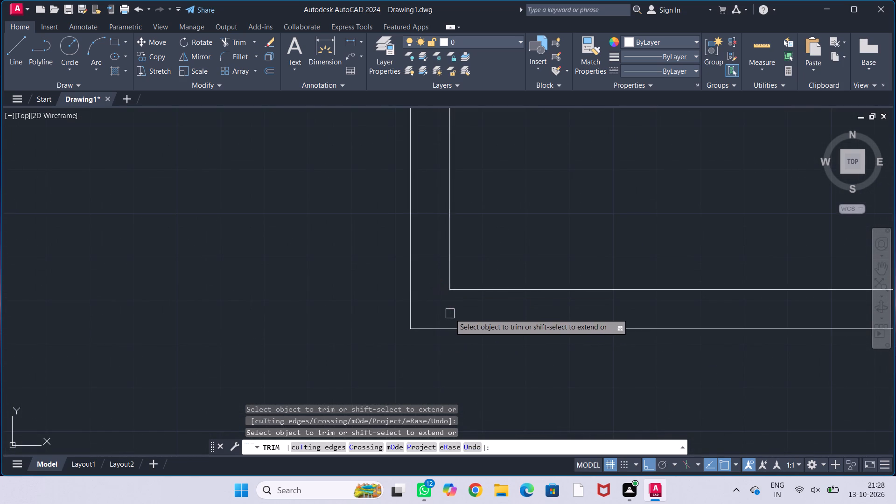
# Trim the vertical partition lines within the bottom wall's thickness and the inner bottom-wall line between them.
pyautogui.scroll(-2, 452, 314)
pyautogui.scroll(4, 673, 313)
pyautogui.moveTo(566, 316); pyautogui.dragTo(675, 324)
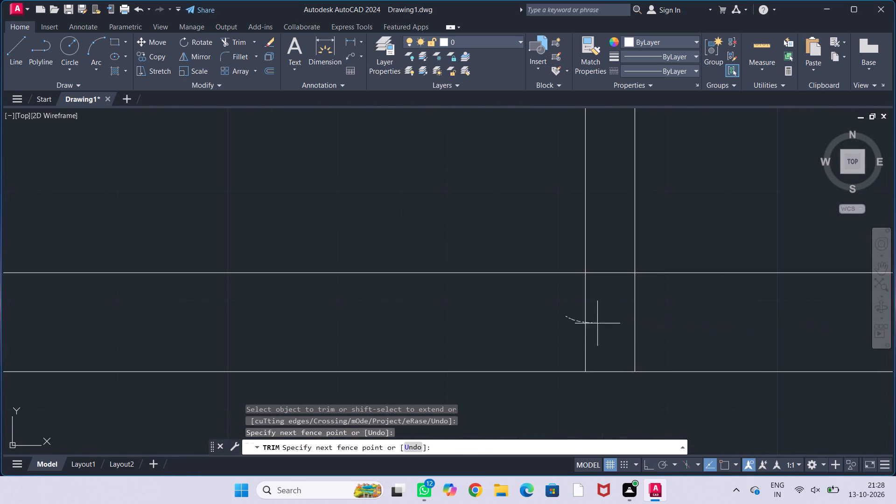
pyautogui.moveTo(675, 324); pyautogui.dragTo(726, 324)
pyautogui.click(614, 274)
# Trim the overlapping inner wall lines at the plan's bottom-right outer corner.
pyautogui.scroll(-4, 642, 319)
pyautogui.moveTo(767, 338); pyautogui.dragTo(581, 337, button='middle')
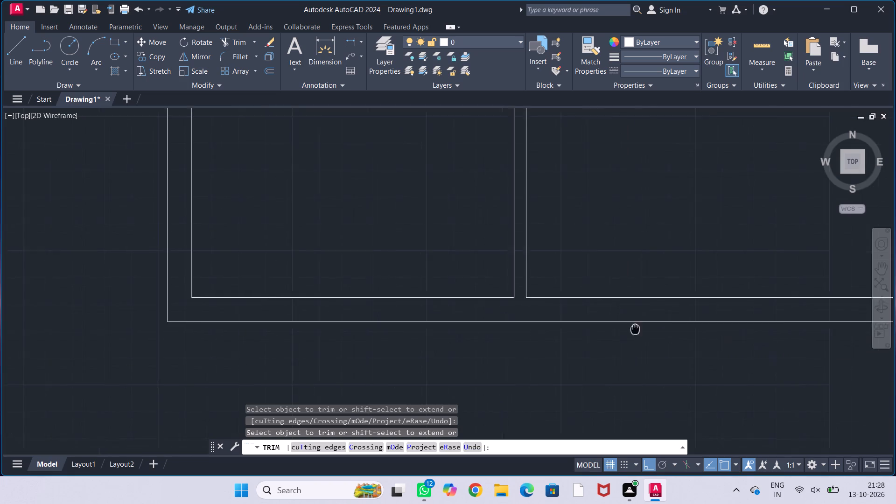
pyautogui.moveTo(581, 337); pyautogui.dragTo(468, 383, button='middle')
pyautogui.moveTo(668, 371); pyautogui.dragTo(621, 324, button='middle')
pyautogui.scroll(2, 695, 316)
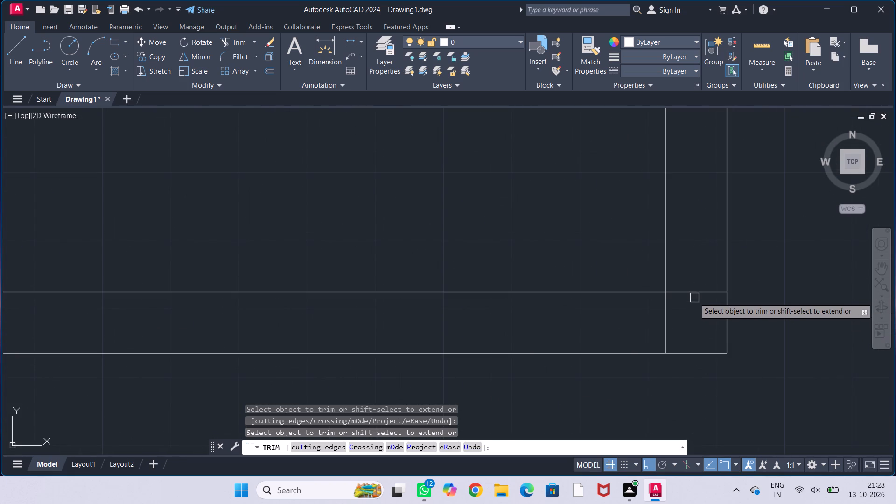
pyautogui.click(695, 294)
pyautogui.click(667, 321)
# Examine the wall junctions across the plan and around the upper rooms, and end the Trim command.
pyautogui.scroll(-5, 688, 357)
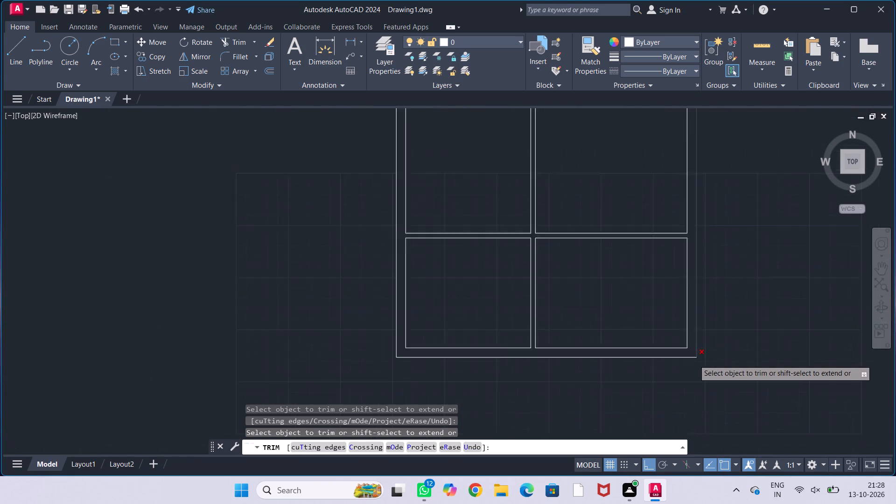
pyautogui.scroll(-2, 694, 360)
pyautogui.moveTo(689, 311); pyautogui.dragTo(683, 372, button='middle')
pyautogui.scroll(4, 629, 313)
pyautogui.moveTo(600, 336); pyautogui.dragTo(559, 329, button='middle')
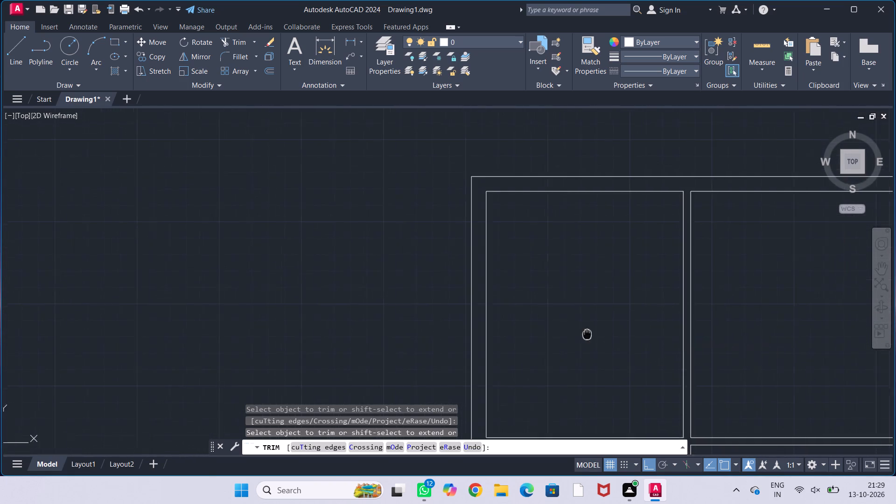
pyautogui.moveTo(559, 329); pyautogui.dragTo(538, 325, button='middle')
pyautogui.scroll(-1, 530, 323)
pyautogui.moveTo(529, 317); pyautogui.dragTo(521, 305, button='middle')
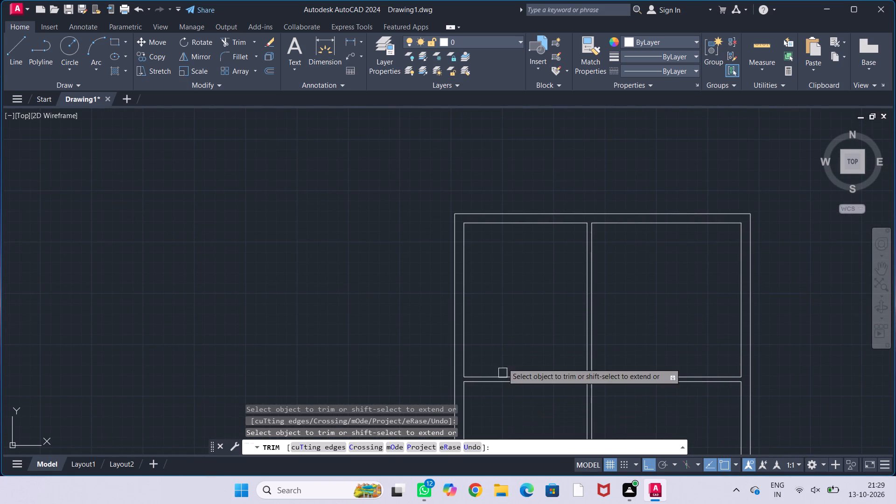
pyautogui.moveTo(514, 324); pyautogui.dragTo(494, 297, button='middle')
pyautogui.press('Escape')
pyautogui.press('Escape')
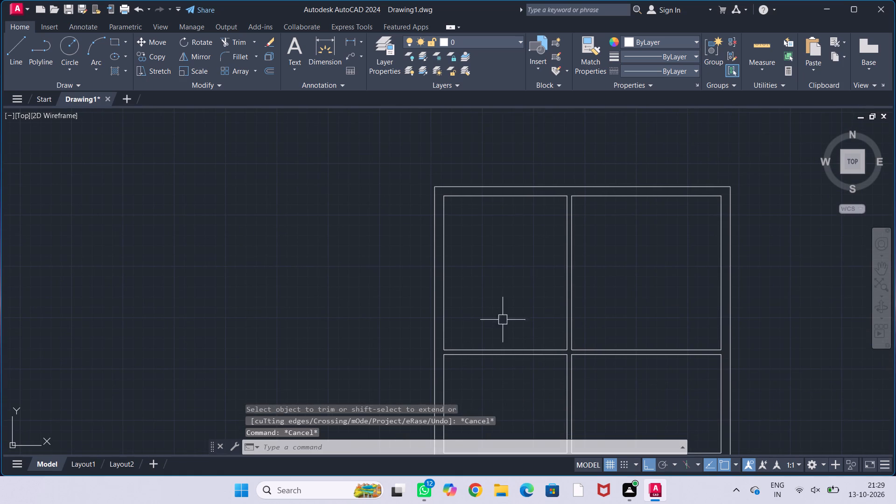
pyautogui.press('Escape')
pyautogui.press('Escape')
pyautogui.press('Escape')
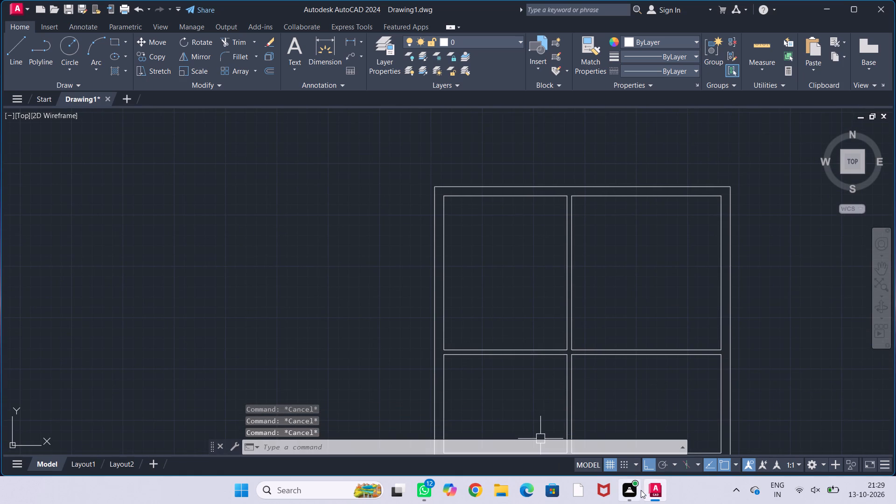
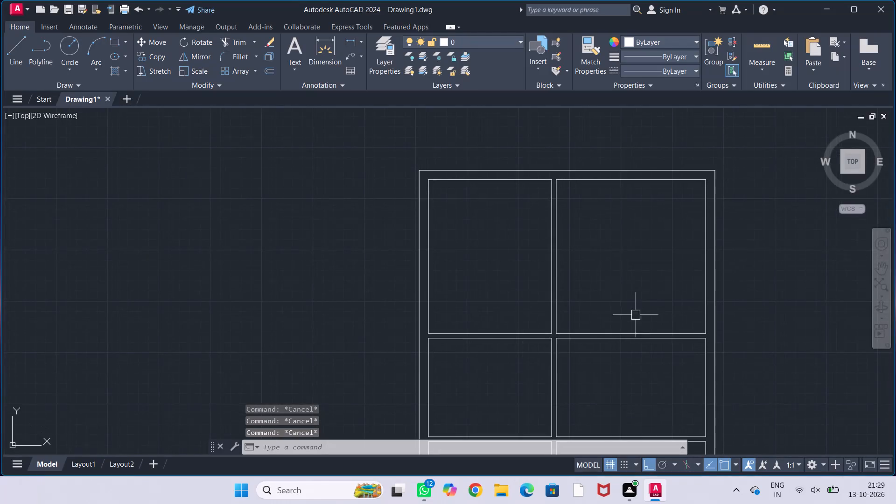
# Examine the two upper rooms and the walls around them.
pyautogui.moveTo(633, 300); pyautogui.dragTo(626, 335, button='middle')
pyautogui.moveTo(624, 301); pyautogui.dragTo(660, 259, button='middle')
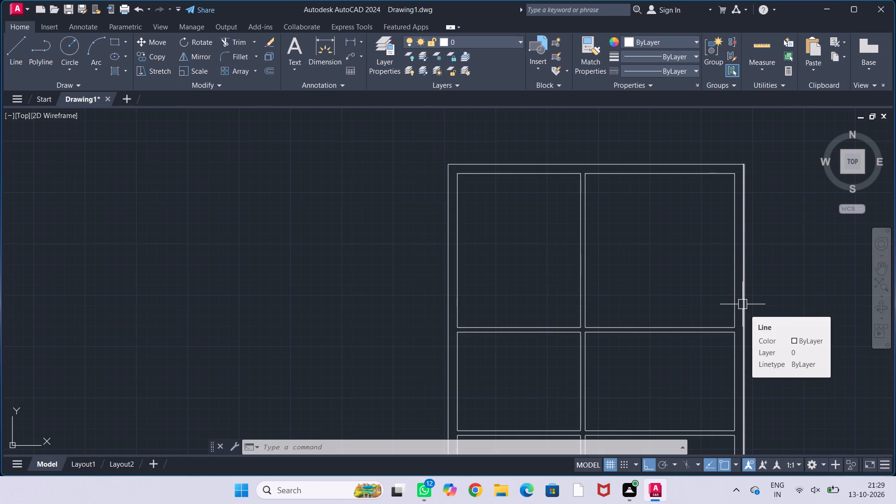
pyautogui.moveTo(679, 247); pyautogui.dragTo(638, 242, button='middle')
pyautogui.press('Escape')
pyautogui.press('Escape')
pyautogui.press('Escape')
pyautogui.press('Escape')
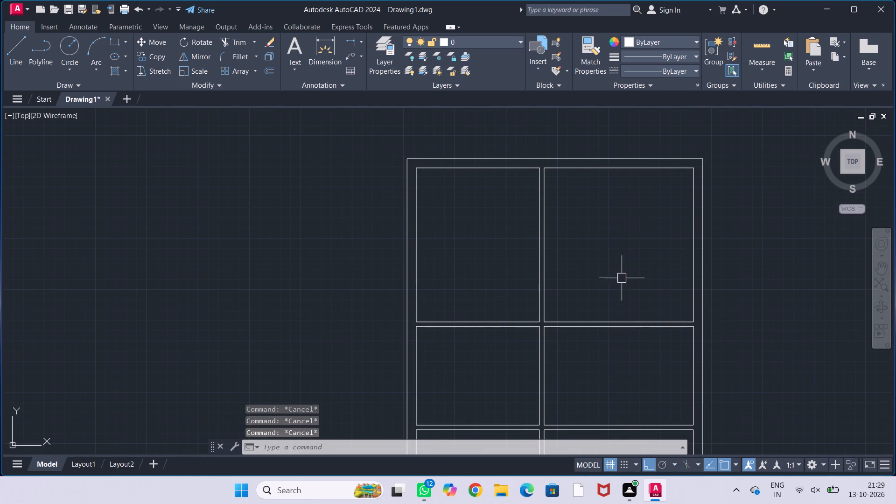
pyautogui.moveTo(611, 275); pyautogui.dragTo(564, 283, button='middle')
pyautogui.scroll(1, 599, 279)
pyautogui.moveTo(587, 274); pyautogui.dragTo(621, 305, button='middle')
pyautogui.scroll(-2, 628, 303)
pyautogui.scroll(1, 622, 292)
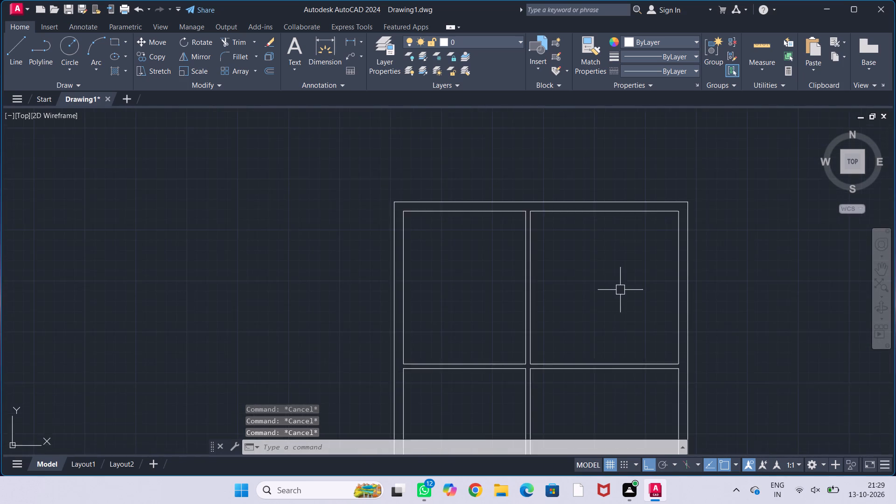
pyautogui.scroll(1, 618, 288)
pyautogui.moveTo(618, 287); pyautogui.dragTo(655, 276, button='middle')
pyautogui.scroll(-1, 652, 274)
pyautogui.moveTo(651, 273); pyautogui.dragTo(636, 264, button='middle')
pyautogui.scroll(1, 637, 266)
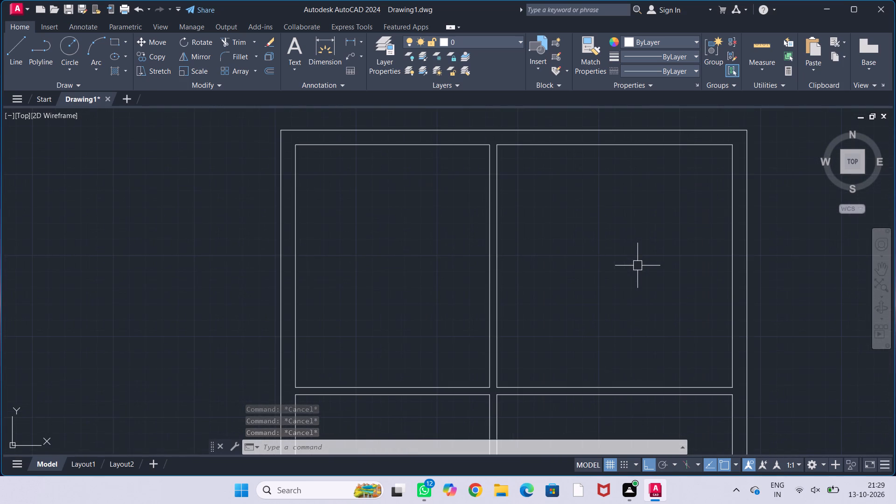
pyautogui.moveTo(637, 266); pyautogui.dragTo(667, 269, button='middle')
pyautogui.moveTo(669, 268); pyautogui.dragTo(672, 263, button='middle')
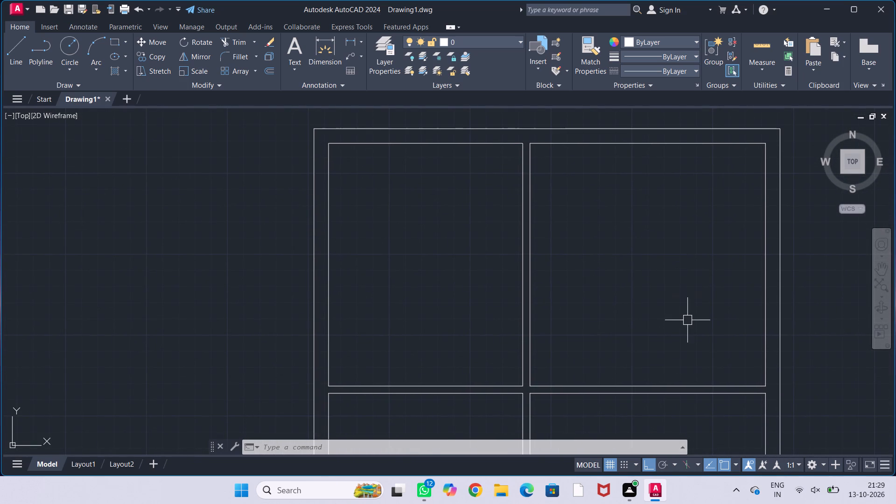
# Offset the upper-left room's right-hand partition line 4.5" into the room.
pyautogui.moveTo(422, 322); pyautogui.dragTo(421, 289, button='middle')
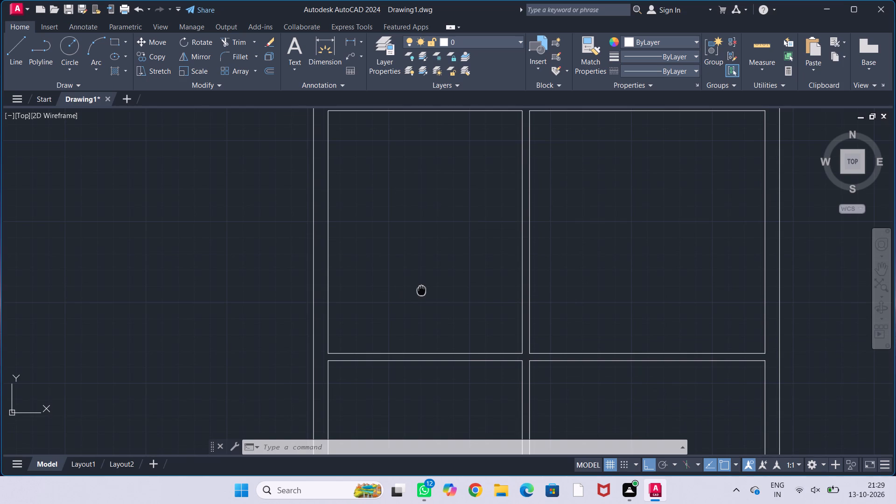
pyautogui.moveTo(419, 325); pyautogui.dragTo(407, 259, button='middle')
pyautogui.scroll(1, 420, 252)
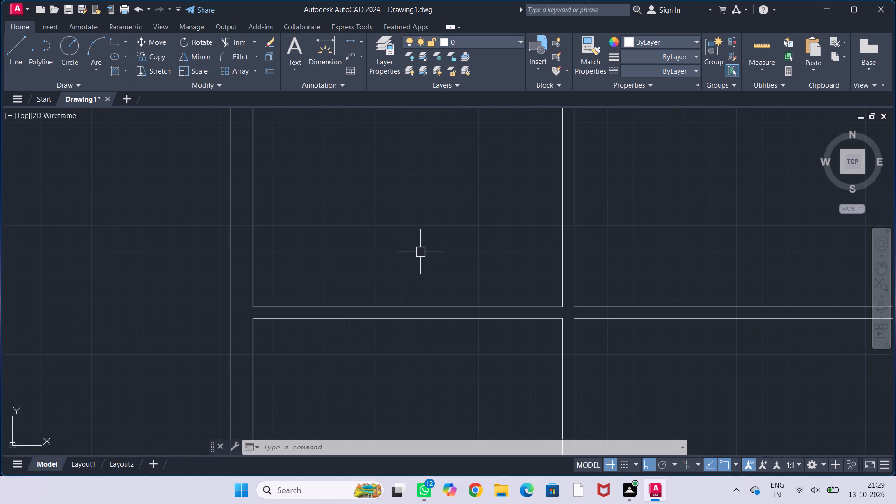
pyautogui.write('off')
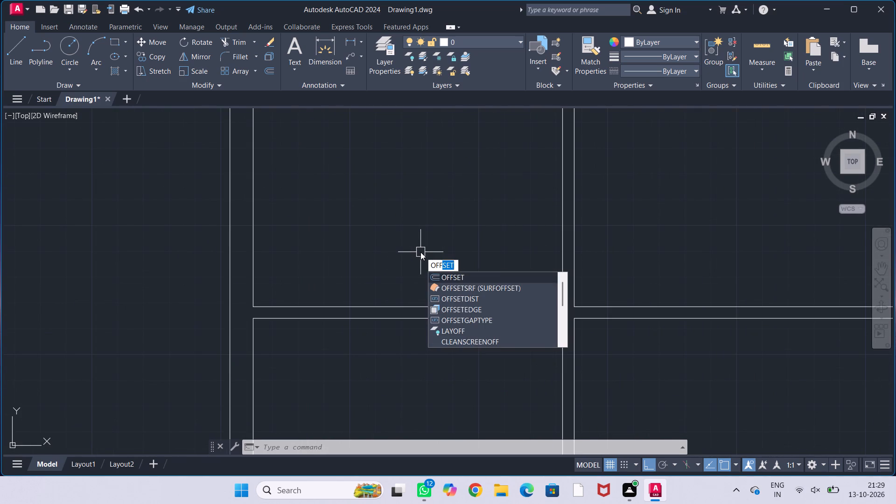
pyautogui.press('Return')
pyautogui.write('4.5"')
pyautogui.press('Return')
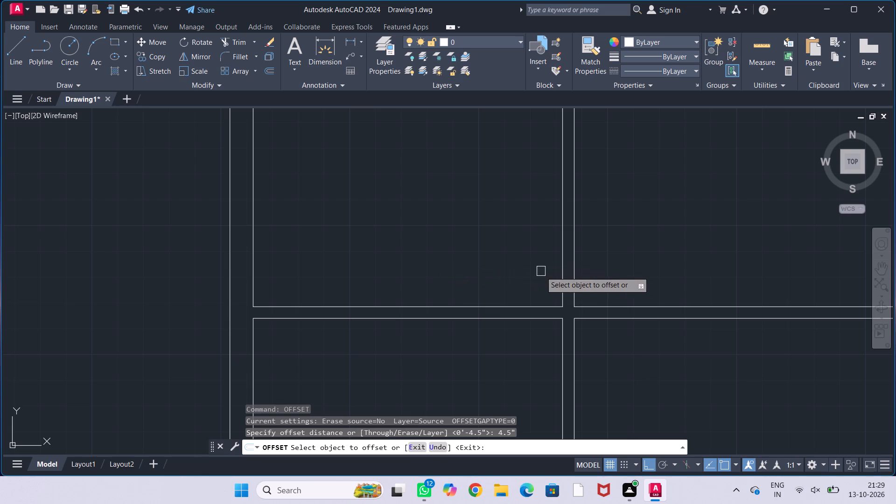
pyautogui.click(562, 285)
pyautogui.click(475, 286)
pyautogui.press('Escape')
pyautogui.press('Escape')
pyautogui.press('Escape')
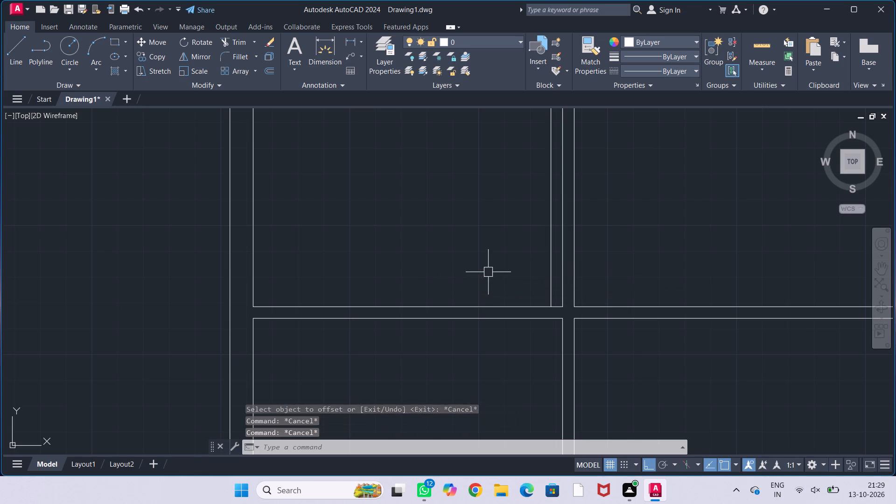
pyautogui.press('Escape')
# Offset the new vertical line in the upper-left room 3' further left to mark the door width.
pyautogui.moveTo(506, 253); pyautogui.dragTo(475, 287, button='middle')
pyautogui.write('off')
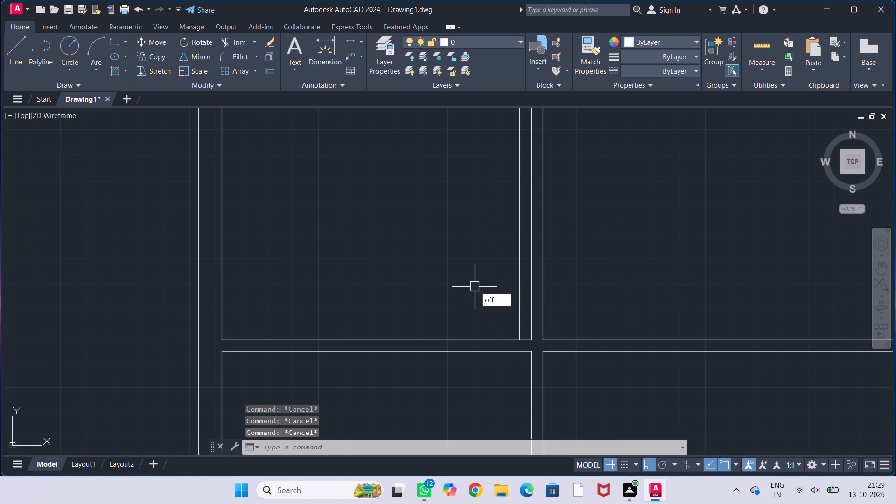
pyautogui.press('Return')
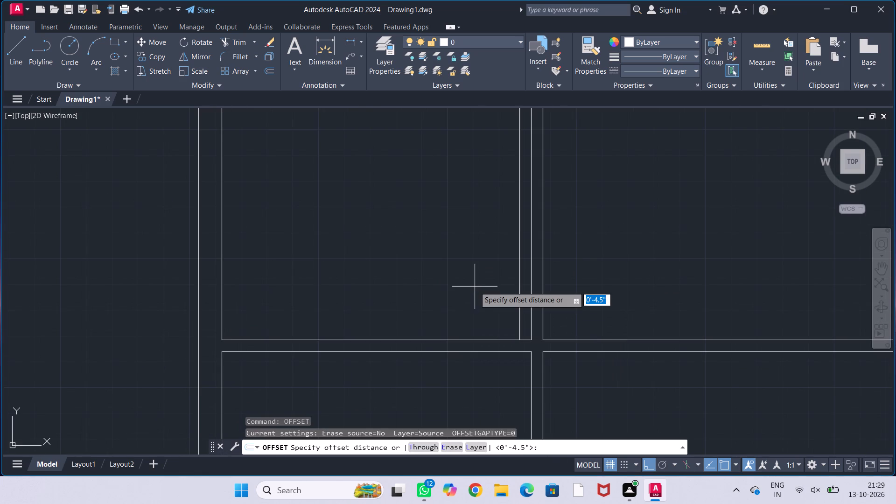
pyautogui.write("3'")
pyautogui.press('Return')
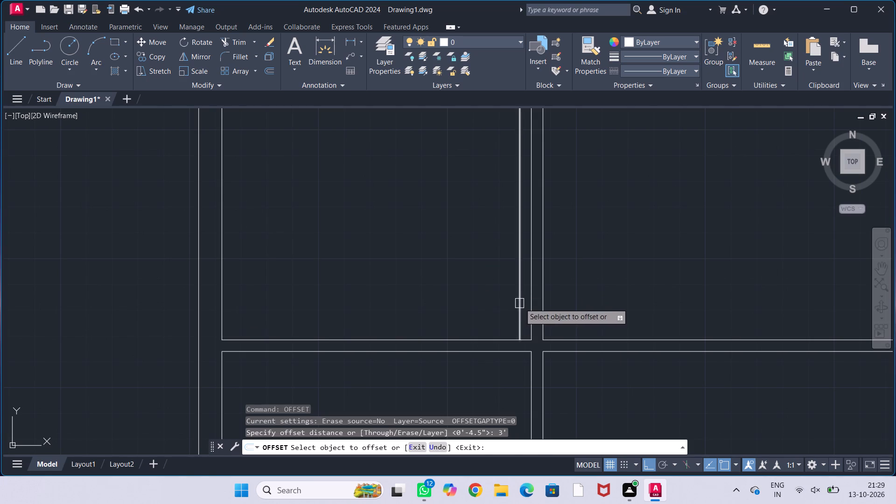
pyautogui.moveTo(520, 303); pyautogui.dragTo(511, 303)
pyautogui.click(458, 306)
pyautogui.press('Escape')
pyautogui.press('Escape')
pyautogui.press('Escape')
pyautogui.press('Escape')
pyautogui.press('Escape')
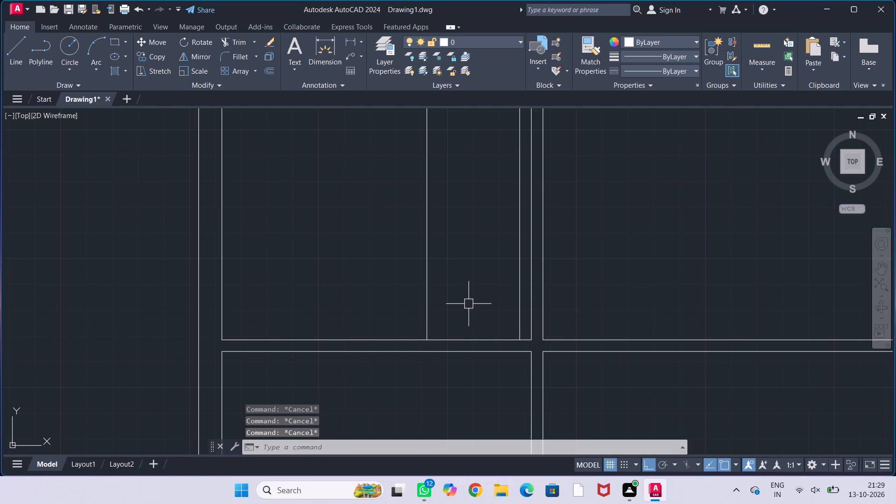
# Extend both door-jamb lines in the upper-left room down across the horizontal partition's thickness.
pyautogui.write('ex')
pyautogui.press('Return')
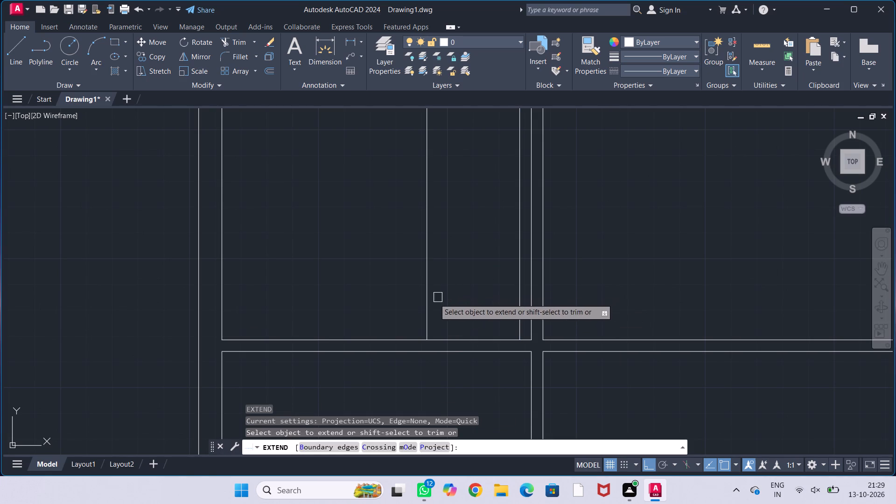
pyautogui.click(421, 304)
pyautogui.click(434, 308)
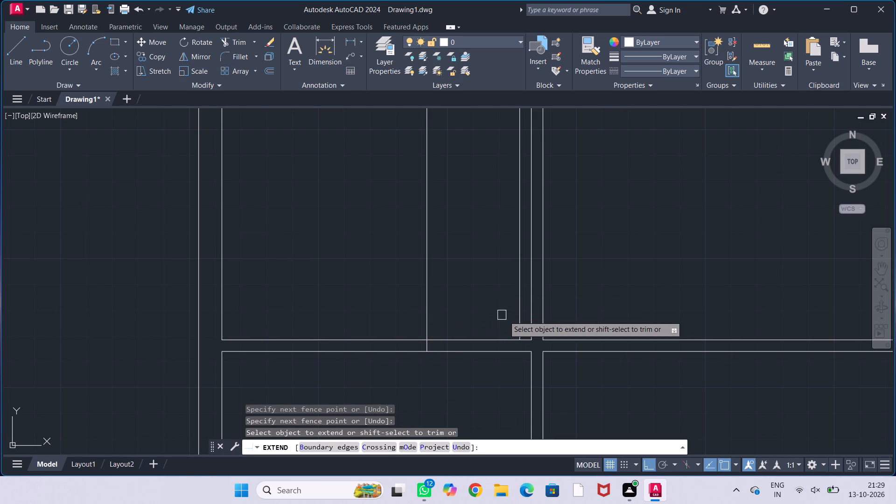
pyautogui.click(518, 318)
pyautogui.press('Escape')
pyautogui.press('Escape')
pyautogui.press('Escape')
pyautogui.press('Escape')
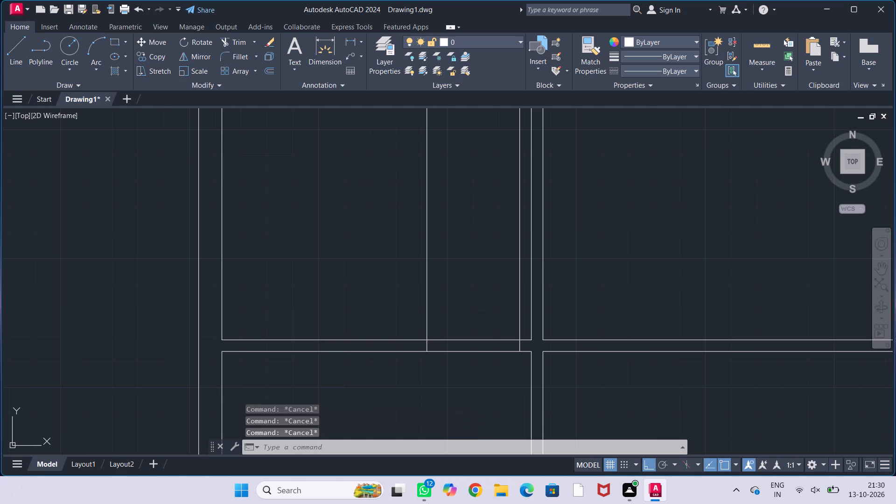
pyautogui.press('Escape')
# Trim the partition lines between the jambs and the leftover vertical lines to open a 3' doorway below the upper-left room.
pyautogui.write('tr')
pyautogui.press('Return')
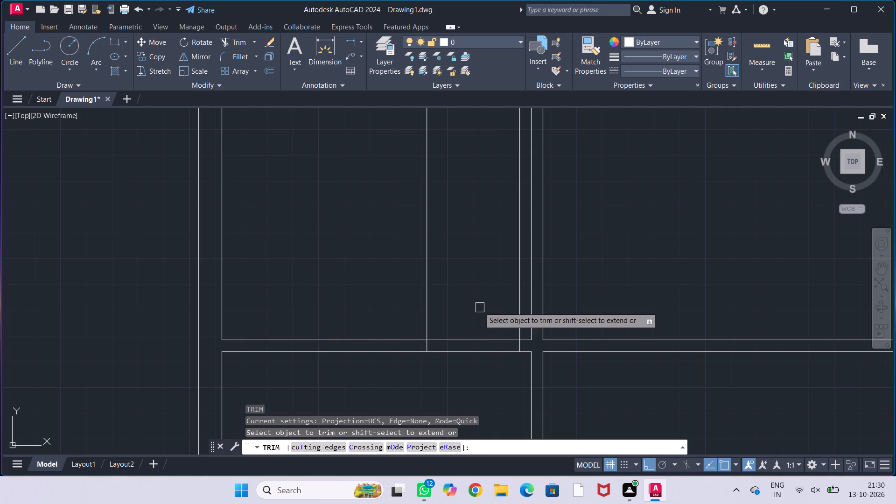
pyautogui.moveTo(479, 307); pyautogui.dragTo(484, 383)
pyautogui.click(427, 312)
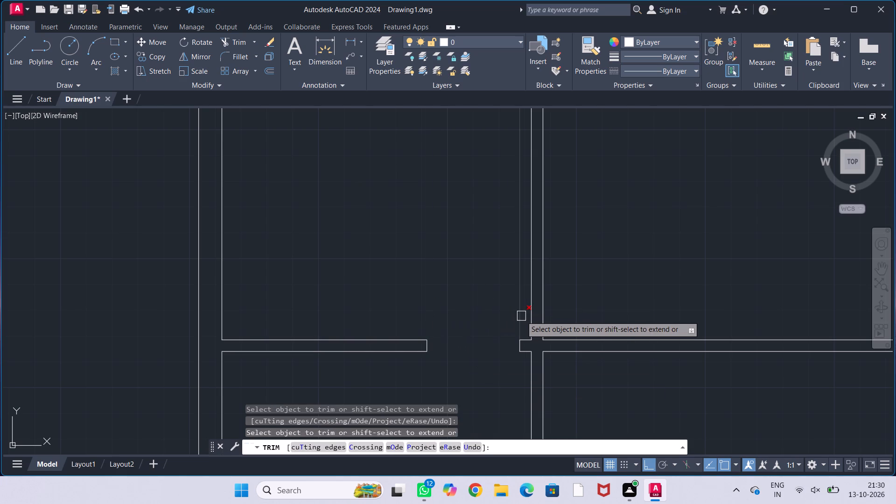
pyautogui.click(521, 316)
pyautogui.press('Escape')
pyautogui.press('Escape')
pyautogui.press('Escape')
pyautogui.press('Escape')
pyautogui.press('Escape')
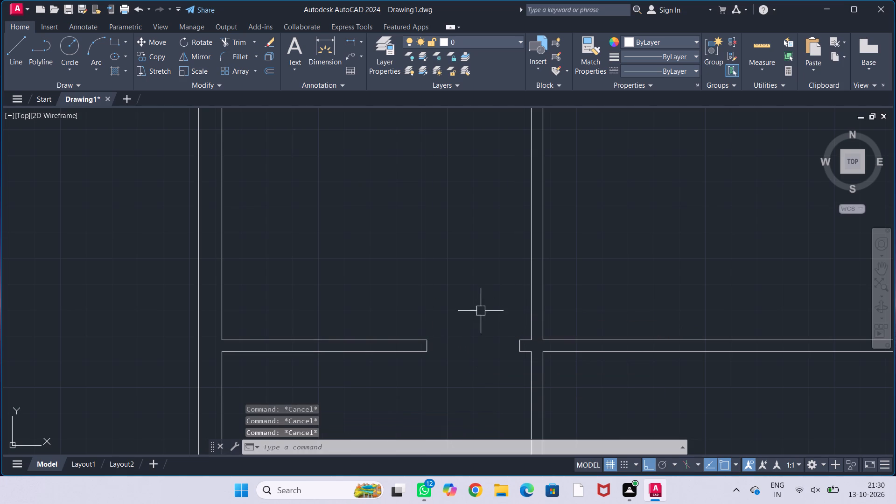
# Offset the upper-right room's left-hand partition line 4.5" into the room.
pyautogui.moveTo(473, 296); pyautogui.dragTo(477, 315, button='middle')
pyautogui.moveTo(477, 307); pyautogui.dragTo(480, 342, button='middle')
pyautogui.scroll(-1, 483, 320)
pyautogui.moveTo(483, 320); pyautogui.dragTo(445, 294, button='middle')
pyautogui.moveTo(588, 292); pyautogui.dragTo(576, 299, button='middle')
pyautogui.middleClick(553, 308)
pyautogui.scroll(-1, 550, 309)
pyautogui.moveTo(555, 306); pyautogui.dragTo(552, 306, button='middle')
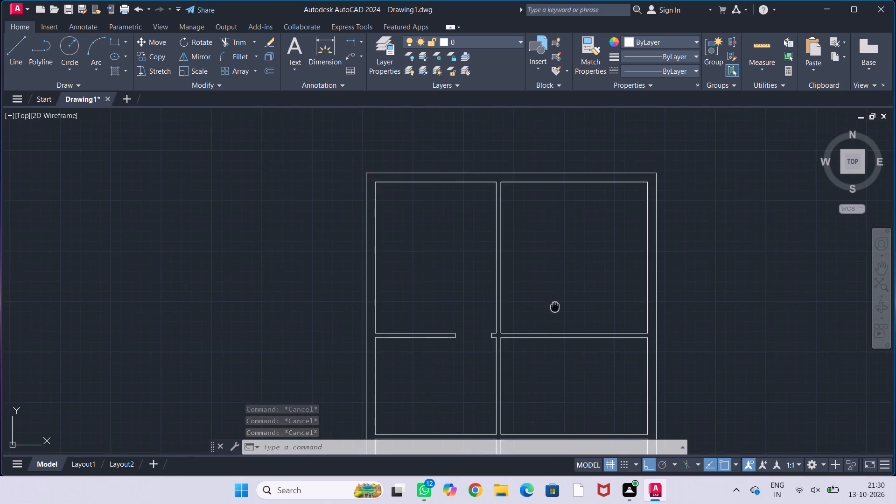
pyautogui.moveTo(552, 306); pyautogui.dragTo(512, 304, button='middle')
pyautogui.scroll(1, 513, 304)
pyautogui.moveTo(514, 304); pyautogui.dragTo(516, 275, button='middle')
pyautogui.write('off')
pyautogui.press('Return')
pyautogui.write('4.5"')
pyautogui.press('Return')
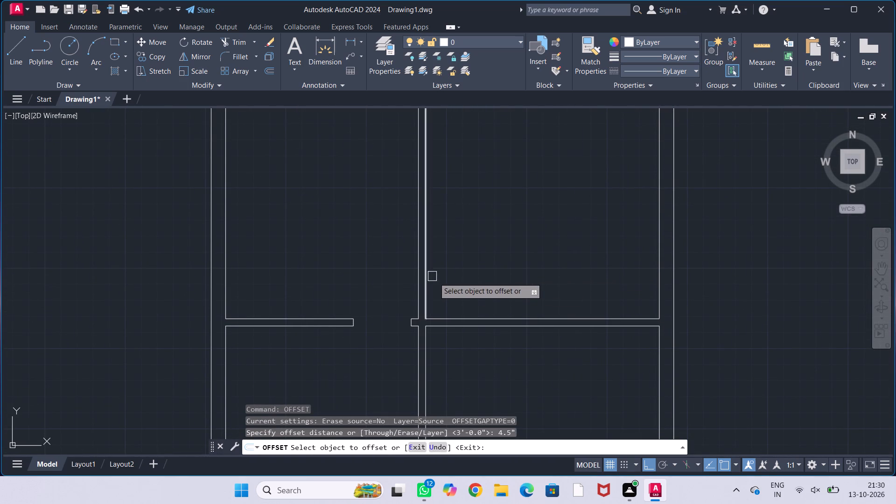
pyautogui.click(427, 287)
pyautogui.click(459, 293)
pyautogui.press('Escape')
pyautogui.press('Escape')
pyautogui.press('Escape')
pyautogui.press('Escape')
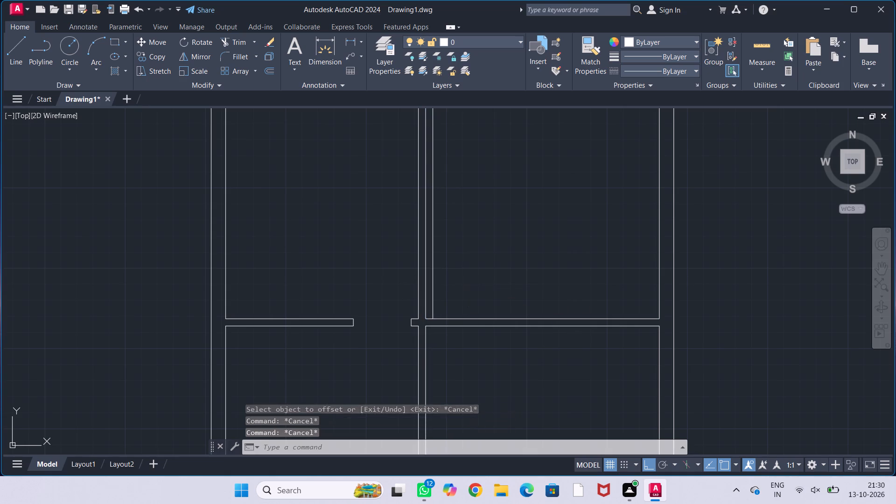
# Offset the new vertical line in the upper-right room 3' further right to mark the door width.
pyautogui.scroll(-1, 470, 280)
pyautogui.moveTo(479, 276); pyautogui.dragTo(434, 289, button='middle')
pyautogui.scroll(1, 434, 289)
pyautogui.moveTo(435, 289); pyautogui.dragTo(471, 277, button='middle')
pyautogui.write('off')
pyautogui.press('Return')
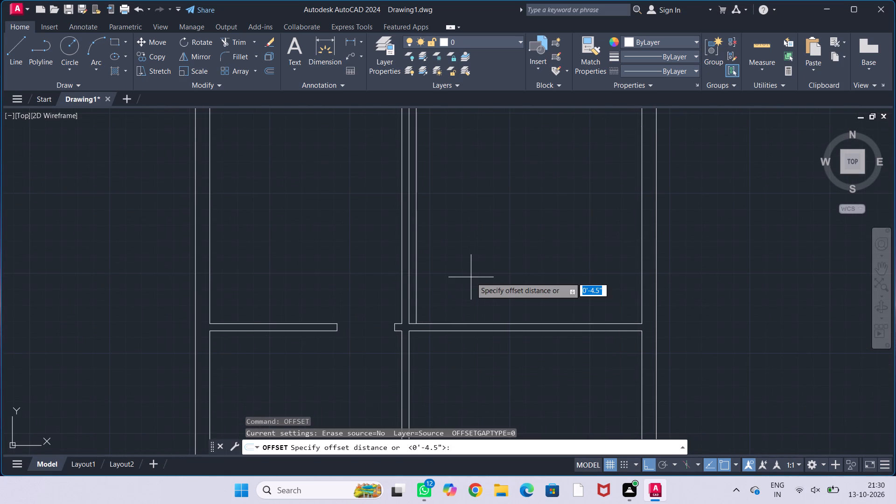
pyautogui.write("3'")
pyautogui.press('Return')
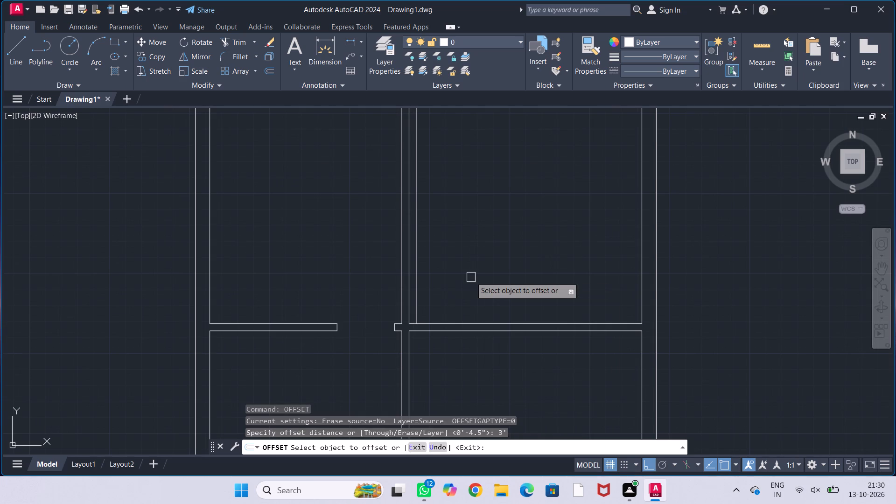
pyautogui.click(419, 311)
pyautogui.click(501, 307)
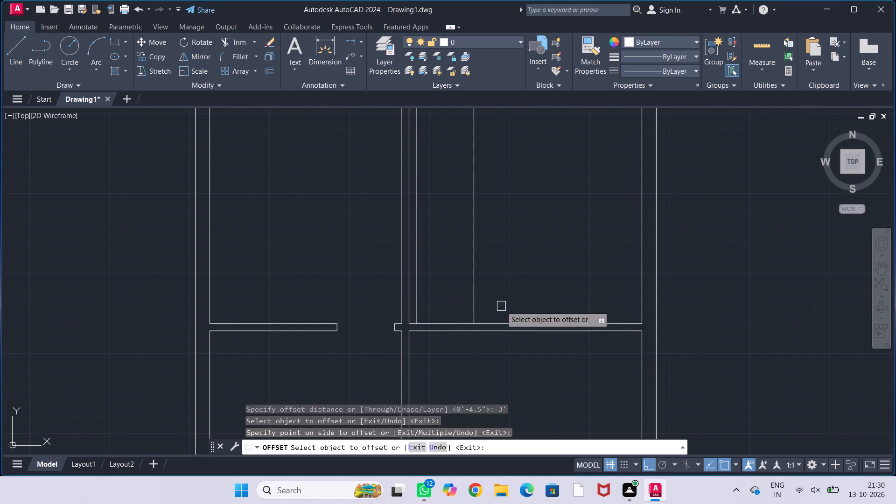
pyautogui.press('Escape')
pyautogui.press('Escape')
pyautogui.press('Escape')
pyautogui.press('Escape')
pyautogui.press('Escape')
# Extend both door-jamb lines in the upper-right room down across the horizontal partition's thickness.
pyautogui.write('ex')
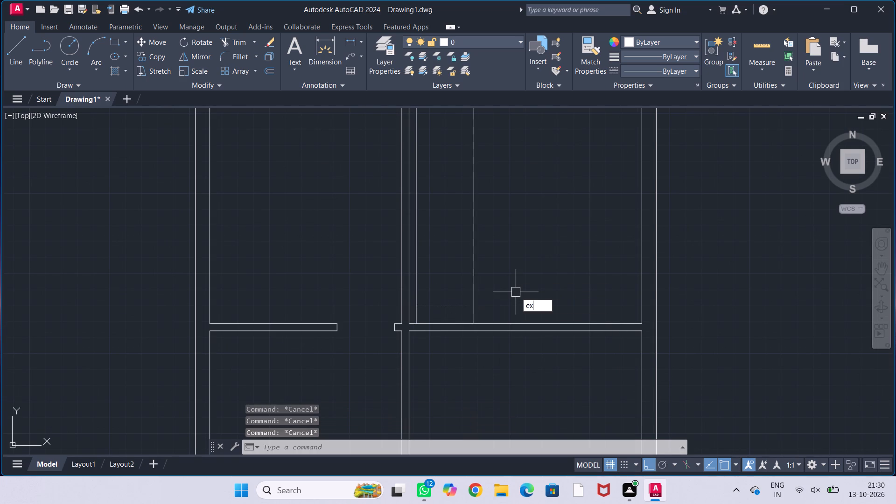
pyautogui.press('Return')
pyautogui.click(479, 286)
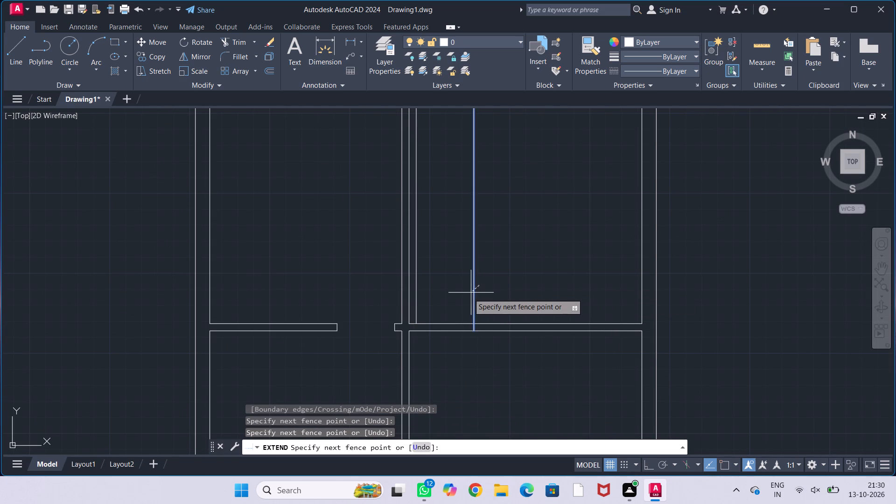
pyautogui.click(463, 296)
pyautogui.click(417, 309)
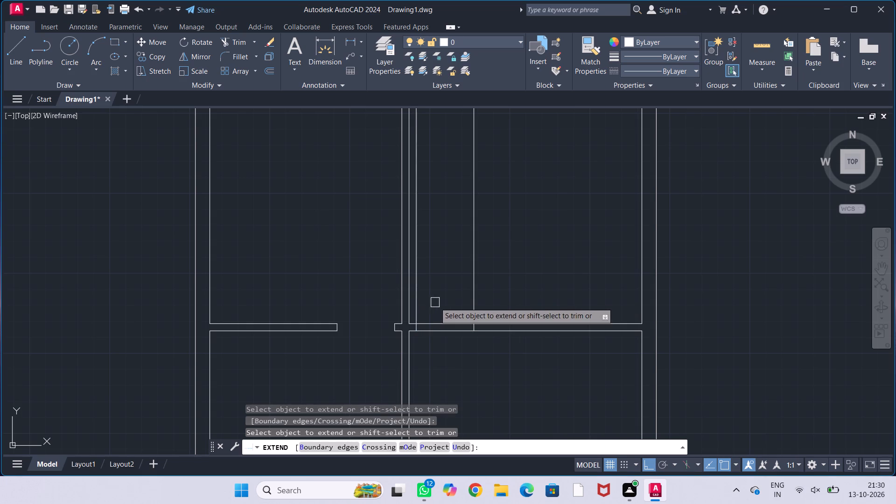
pyautogui.press('Escape')
pyautogui.press('Escape')
pyautogui.press('Escape')
pyautogui.press('Escape')
pyautogui.press('Escape')
# Trim the partition lines between the jambs and the leftover vertical lines to open a 3' doorway below the upper-right room.
pyautogui.press('t')
pyautogui.press('r')
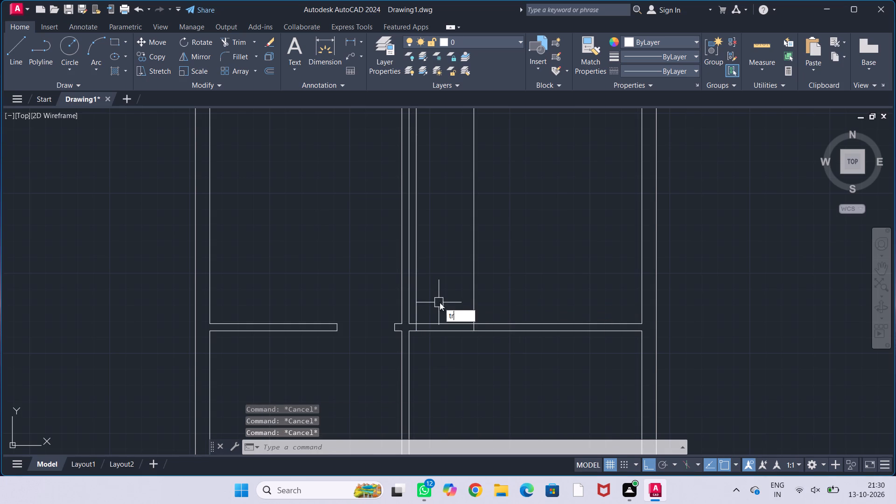
pyautogui.press('Return')
pyautogui.moveTo(452, 291); pyautogui.dragTo(464, 356)
pyautogui.click(419, 303)
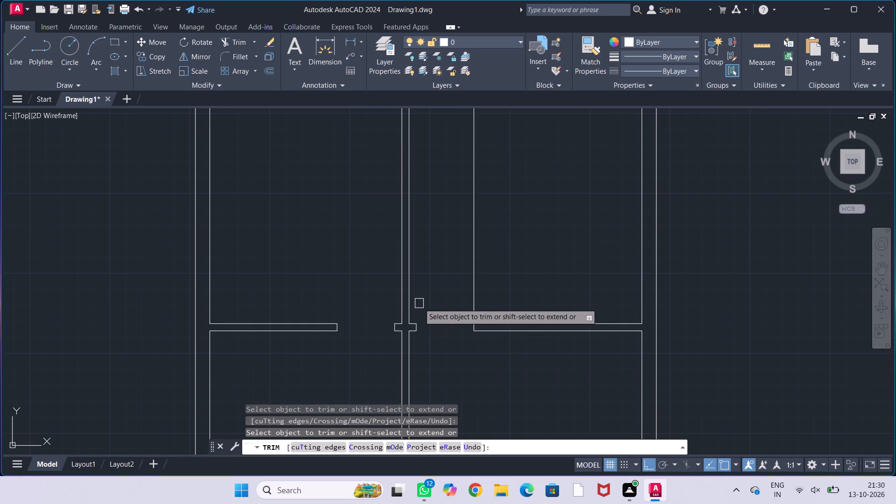
pyautogui.click(473, 303)
pyautogui.scroll(-2, 508, 298)
pyautogui.moveTo(533, 279); pyautogui.dragTo(524, 268, button='middle')
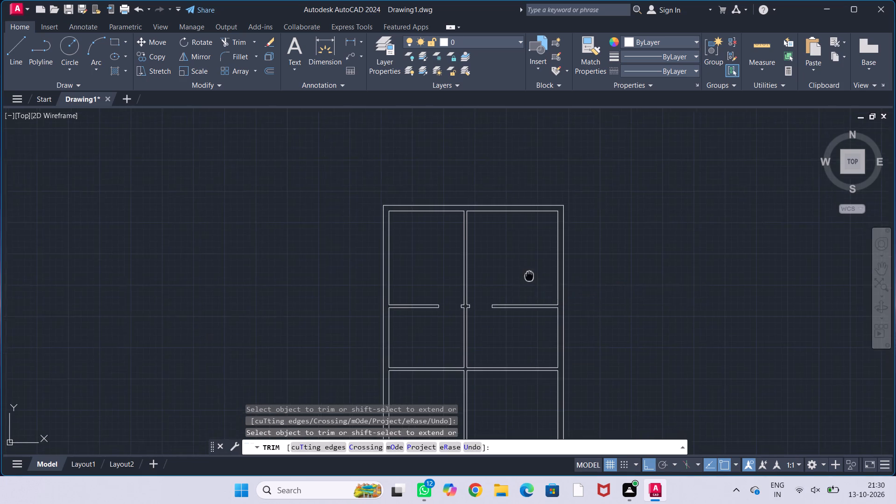
pyautogui.moveTo(524, 268); pyautogui.dragTo(521, 257, button='middle')
pyautogui.press('Escape')
pyautogui.press('Escape')
pyautogui.press('Escape')
pyautogui.press('Escape')
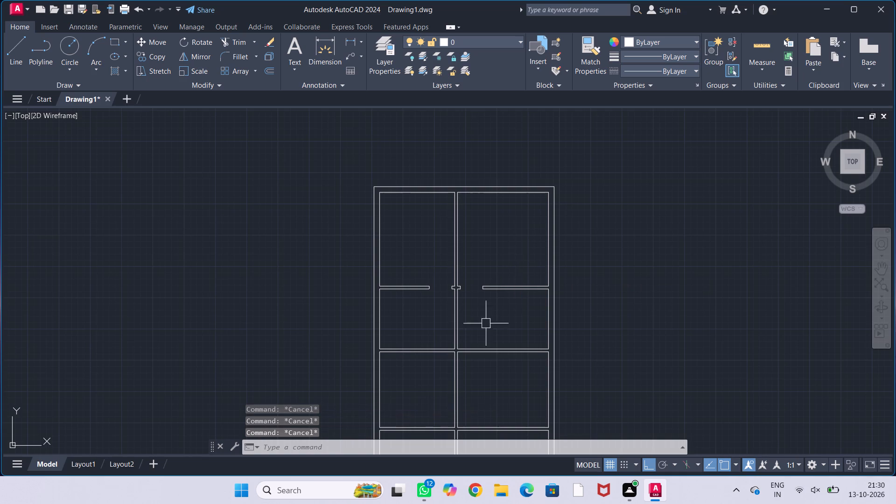
# Offset the inner face of the left outer wall 6' into the left-hand room below the door openings.
pyautogui.moveTo(480, 329); pyautogui.dragTo(504, 275, button='middle')
pyautogui.scroll(2, 499, 274)
pyautogui.moveTo(505, 280); pyautogui.dragTo(511, 295, button='middle')
pyautogui.scroll(1, 513, 299)
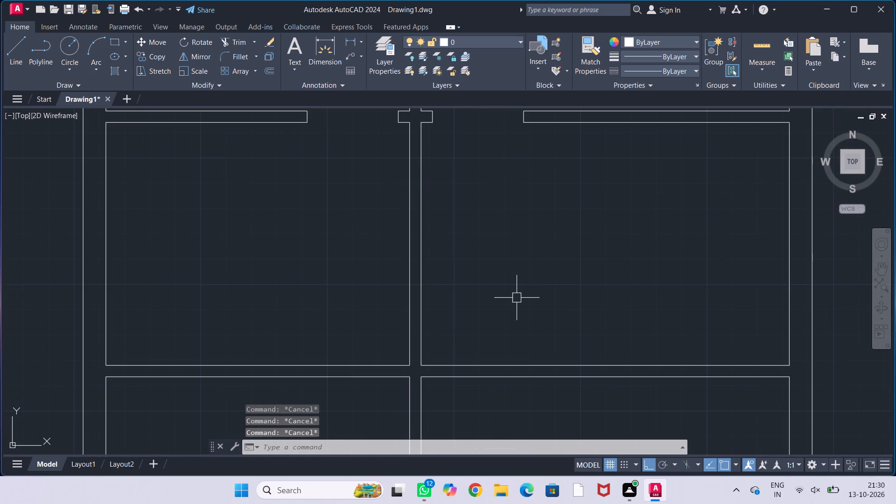
pyautogui.scroll(-1, 523, 295)
pyautogui.moveTo(525, 293); pyautogui.dragTo(544, 263, button='middle')
pyautogui.middleClick(593, 357)
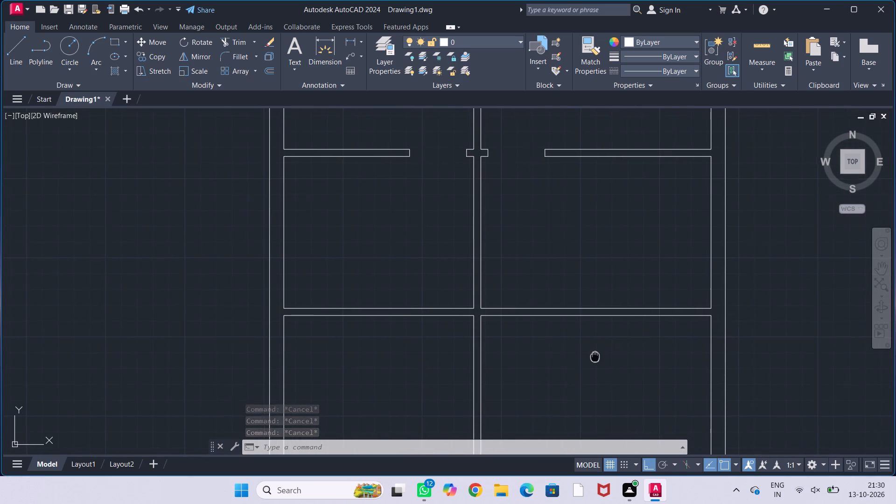
pyautogui.moveTo(606, 347); pyautogui.dragTo(596, 357, button='middle')
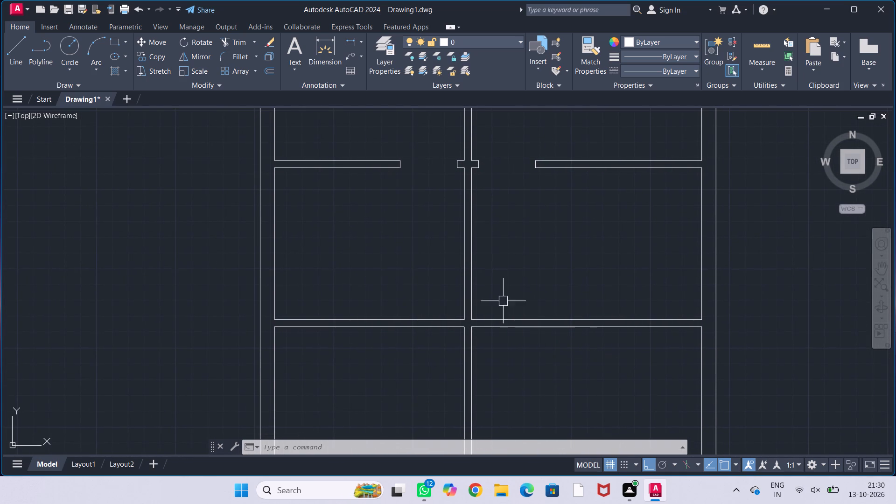
pyautogui.moveTo(404, 265); pyautogui.dragTo(404, 278, button='middle')
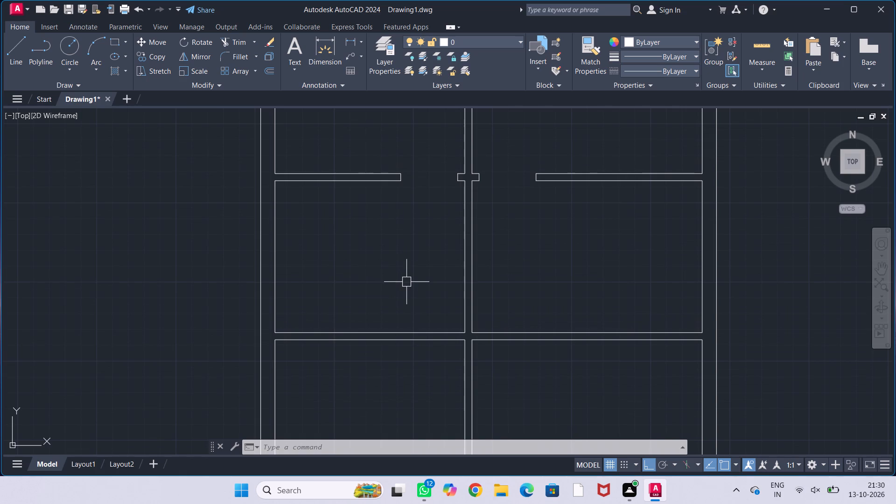
pyautogui.write('off')
pyautogui.press('Return')
pyautogui.write("6'")
pyautogui.press('Return')
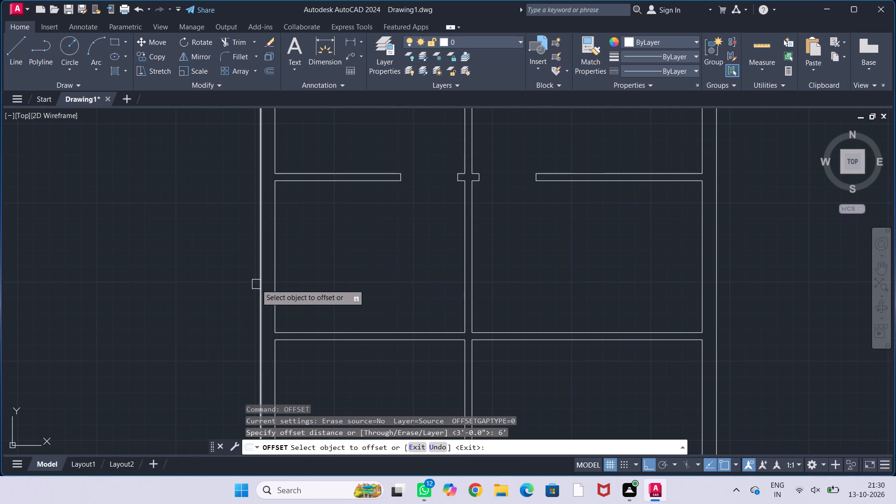
pyautogui.click(273, 288)
pyautogui.click(355, 288)
pyautogui.press('Escape')
pyautogui.press('Escape')
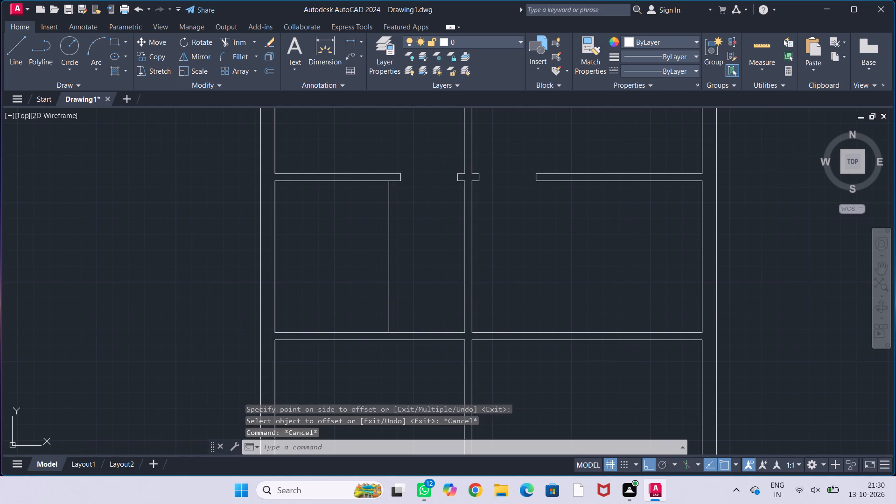
pyautogui.press('Escape')
pyautogui.press('Escape')
pyautogui.press('Escape')
pyautogui.press('Escape')
# Offset the new vertical line 4.5" toward the central partition to give the new partition its thickness.
pyautogui.write('off')
pyautogui.press('Return')
pyautogui.write('4.5"')
pyautogui.press('Return')
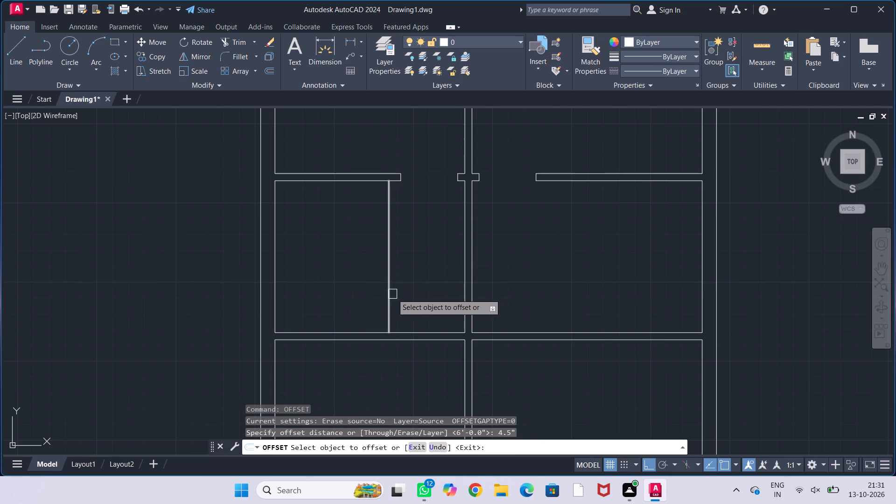
pyautogui.click(390, 296)
pyautogui.click(439, 302)
pyautogui.press('Escape')
pyautogui.press('Escape')
pyautogui.press('Escape')
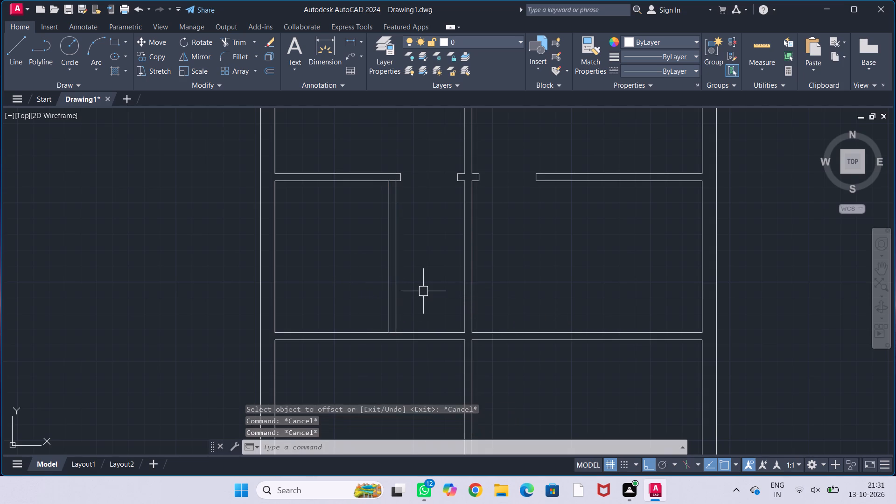
pyautogui.press('Escape')
# Trim the horizontal wall lines between the new partition's two faces at its upper and lower junctions.
pyautogui.write('tr')
pyautogui.press('Return')
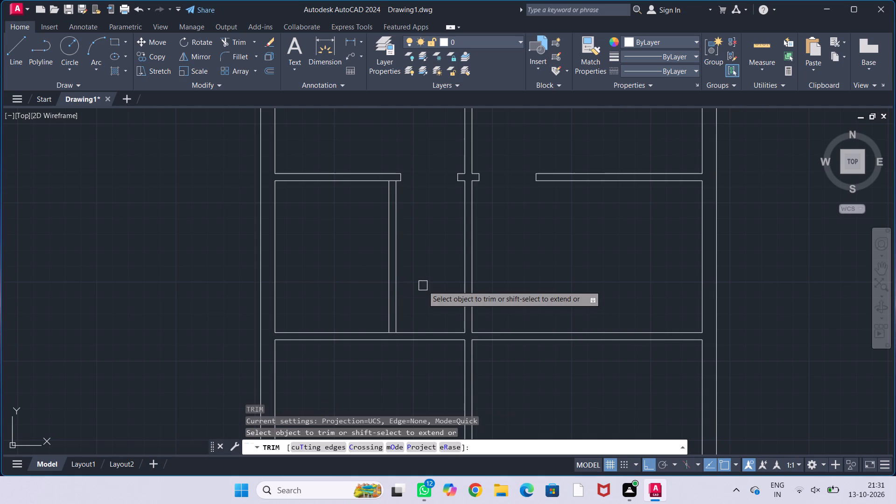
pyautogui.scroll(3, 393, 183)
pyautogui.click(383, 181)
pyautogui.scroll(-4, 383, 181)
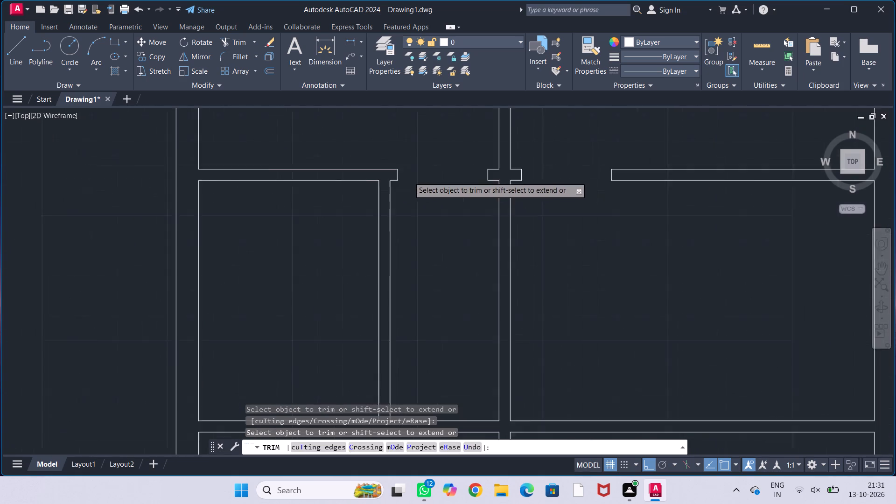
pyautogui.scroll(-2, 426, 208)
pyautogui.moveTo(414, 285); pyautogui.dragTo(423, 323, button='middle')
pyautogui.scroll(3, 420, 312)
pyautogui.scroll(2, 413, 273)
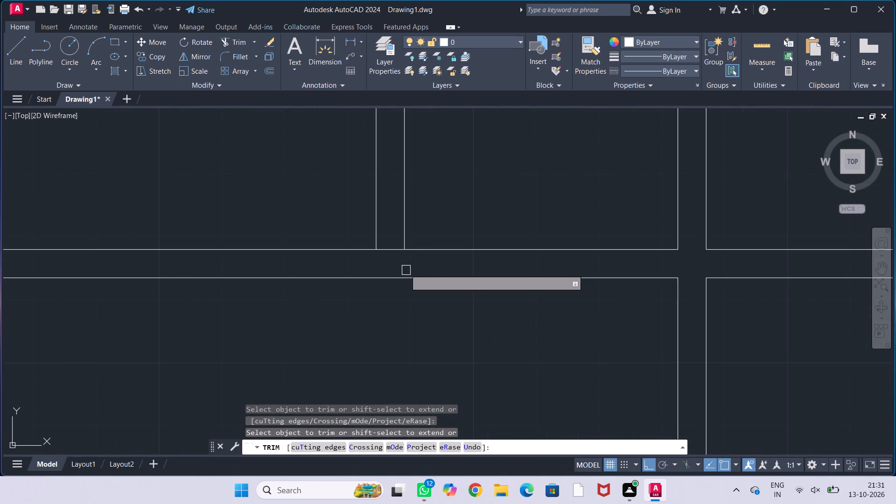
pyautogui.click(390, 250)
pyautogui.press('Escape')
pyautogui.press('Escape')
pyautogui.press('Escape')
pyautogui.press('Escape')
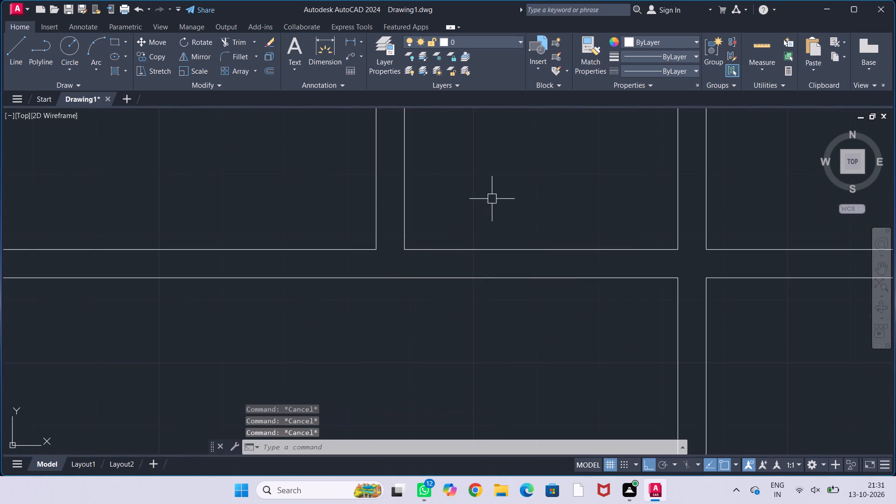
# Trim away both central vertical partition lines in the room row below the door openings.
pyautogui.scroll(-2, 501, 187)
pyautogui.moveTo(506, 178); pyautogui.dragTo(483, 249, button='middle')
pyautogui.scroll(-1, 482, 242)
pyautogui.moveTo(507, 201); pyautogui.dragTo(471, 262, button='middle')
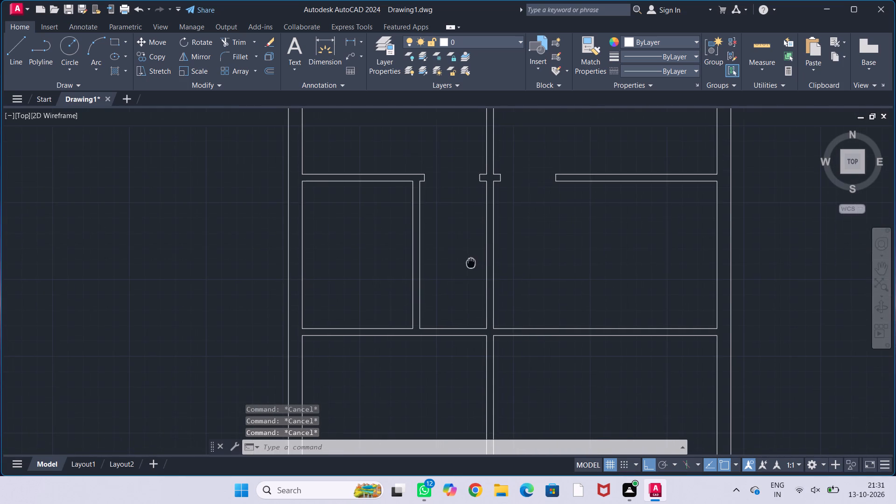
pyautogui.moveTo(465, 258); pyautogui.dragTo(474, 275, button='middle')
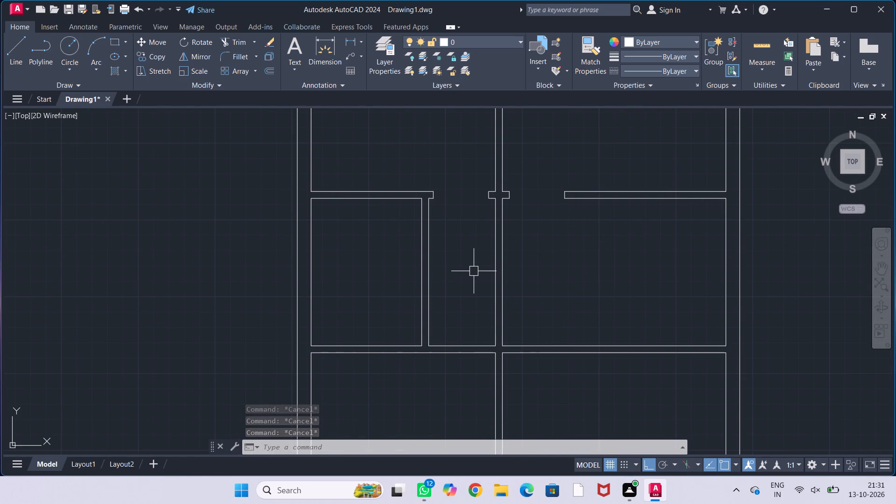
pyautogui.write('tr')
pyautogui.press('Return')
pyautogui.moveTo(474, 271); pyautogui.dragTo(554, 293)
pyautogui.press('Escape')
pyautogui.press('Escape')
pyautogui.press('Escape')
# Erase the short lower-left line at the central partition's stub and stretch the lower-right line across to close its end.
pyautogui.moveTo(512, 218); pyautogui.dragTo(489, 309, button='middle')
pyautogui.scroll(2, 476, 283)
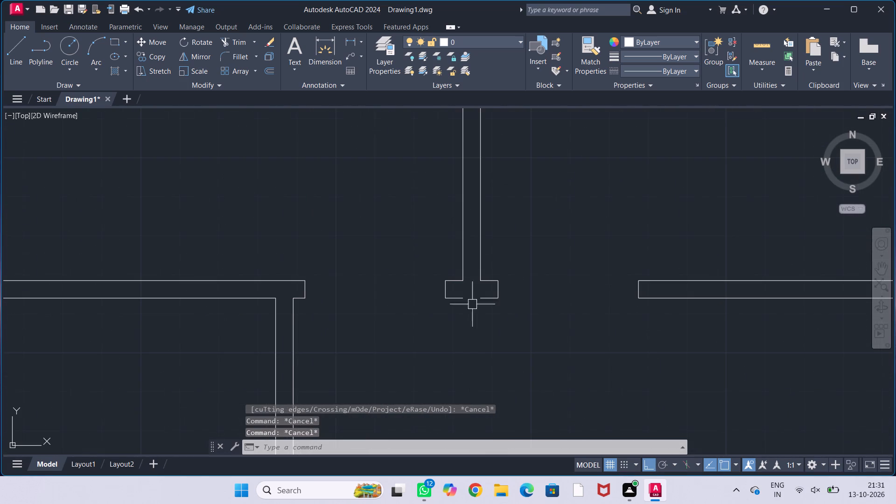
pyautogui.click(455, 299)
pyautogui.press('Delete')
pyautogui.scroll(2, 465, 329)
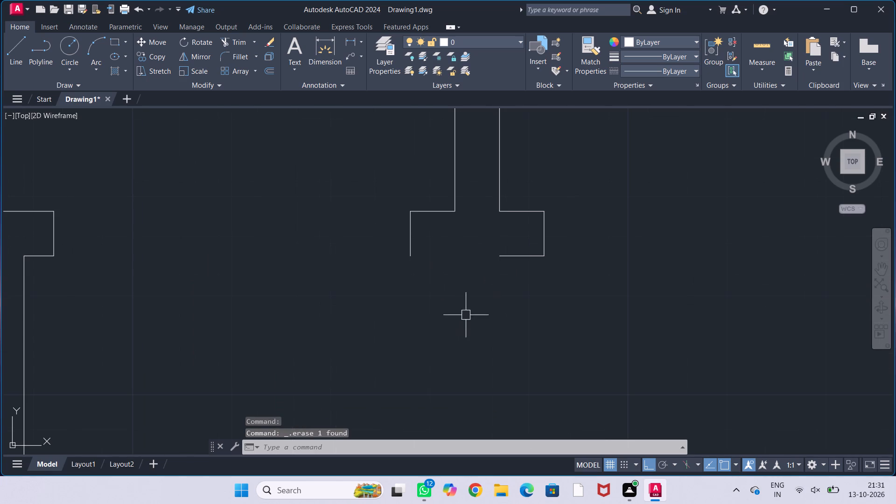
pyautogui.click(511, 259)
pyautogui.click(497, 256)
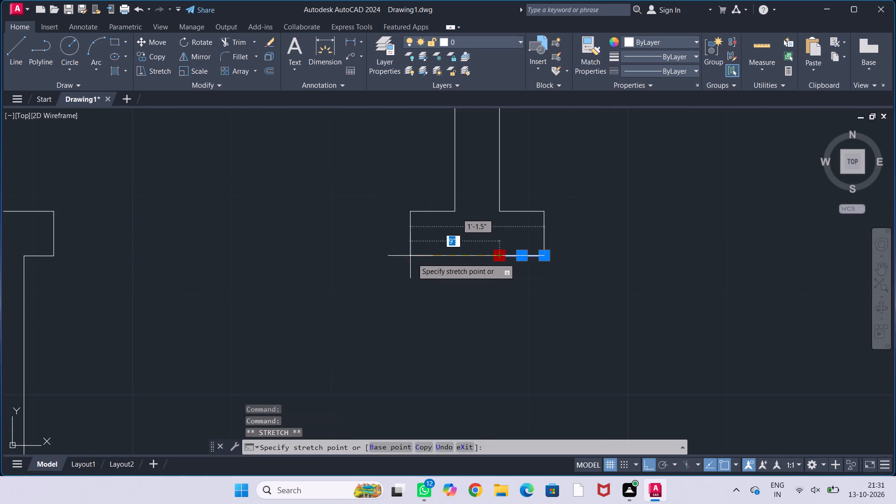
pyautogui.click(412, 256)
pyautogui.press('Escape')
pyautogui.press('Escape')
pyautogui.press('Escape')
pyautogui.scroll(-3, 435, 274)
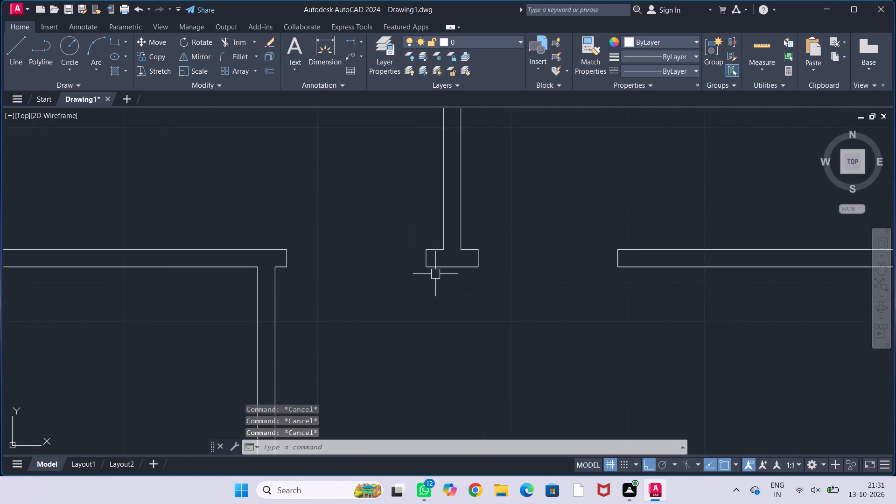
# Erase the short upper wall line right of the new partition and stretch the adjoining line across to that partition's face.
pyautogui.moveTo(448, 309); pyautogui.dragTo(519, 177, button='middle')
pyautogui.moveTo(521, 302); pyautogui.dragTo(514, 243, button='middle')
pyautogui.scroll(1, 492, 291)
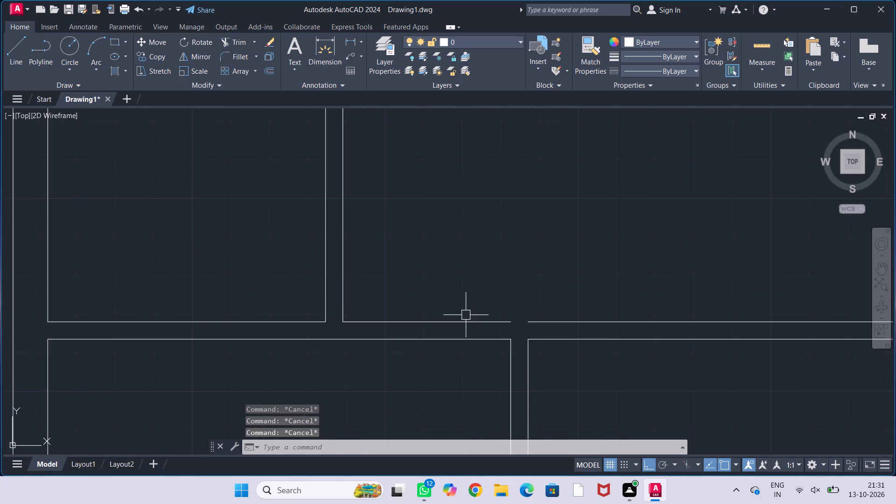
pyautogui.click(466, 322)
pyautogui.press('Delete')
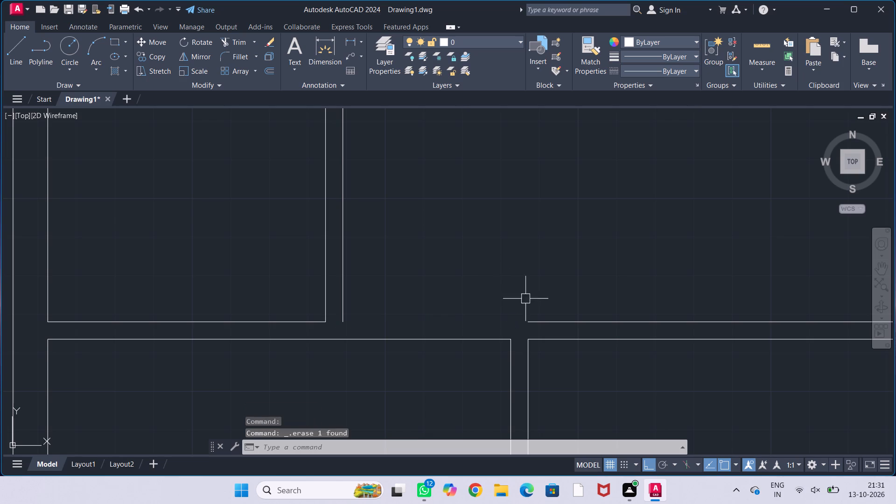
pyautogui.click(543, 322)
pyautogui.click(529, 322)
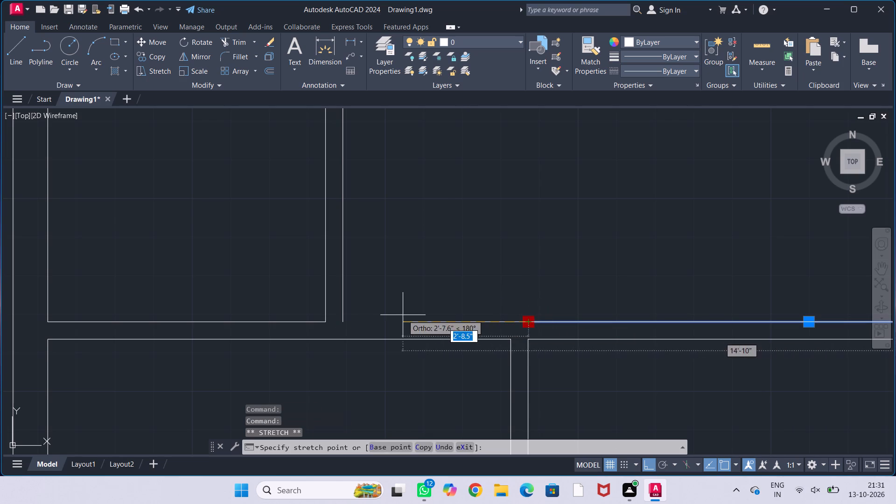
pyautogui.click(342, 320)
pyautogui.press('Escape')
pyautogui.press('Escape')
pyautogui.press('Escape')
pyautogui.press('Escape')
pyautogui.press('Escape')
# Offset the lower line of the horizontal partition right of the right-hand doorway 3'10" down into the merged room.
pyautogui.scroll(-2, 526, 277)
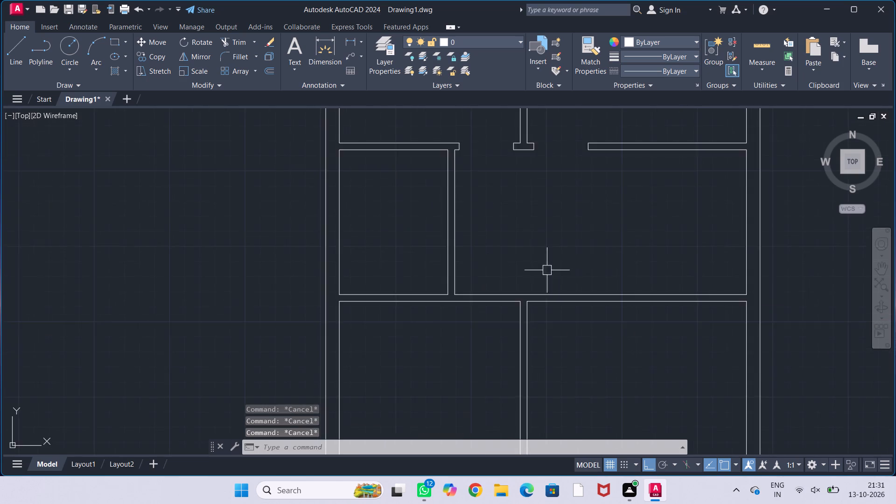
pyautogui.moveTo(588, 245); pyautogui.dragTo(522, 275, button='middle')
pyautogui.moveTo(520, 275); pyautogui.dragTo(502, 266, button='middle')
pyautogui.moveTo(525, 287); pyautogui.dragTo(501, 281, button='middle')
pyautogui.moveTo(532, 259); pyautogui.dragTo(509, 269, button='middle')
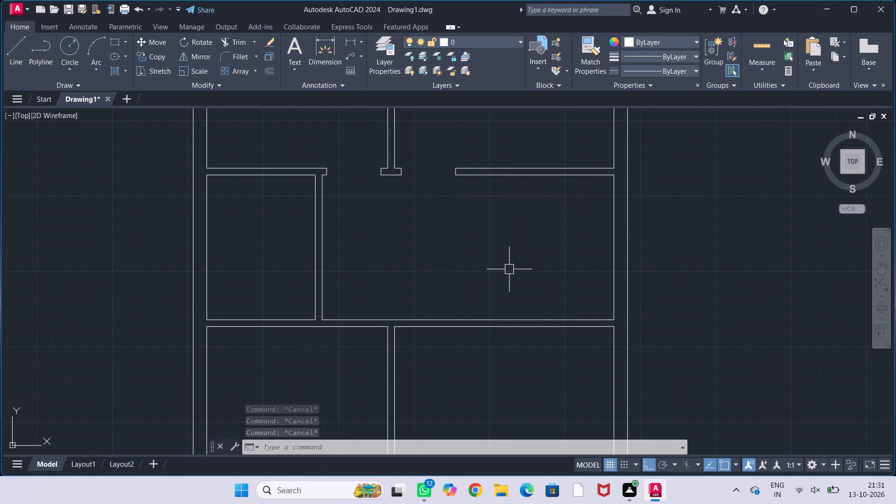
pyautogui.moveTo(518, 238); pyautogui.dragTo(452, 256, button='middle')
pyautogui.scroll(1, 452, 256)
pyautogui.moveTo(499, 243); pyautogui.dragTo(494, 244, button='middle')
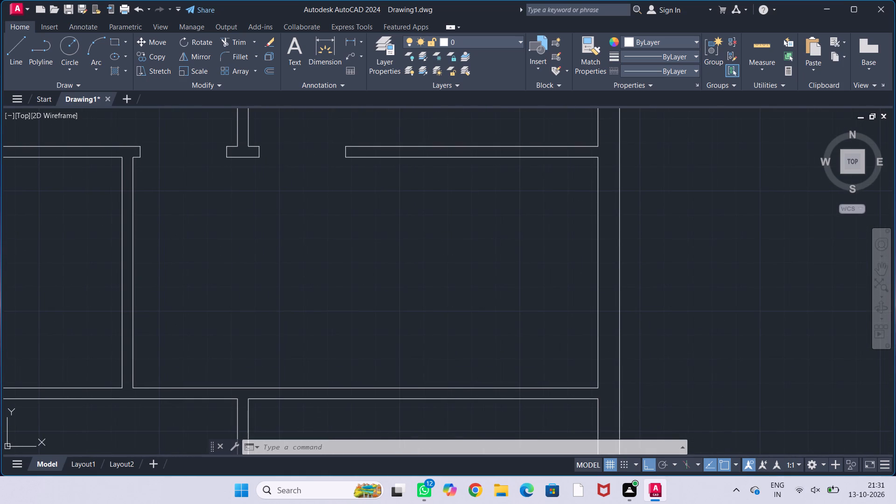
pyautogui.write('off')
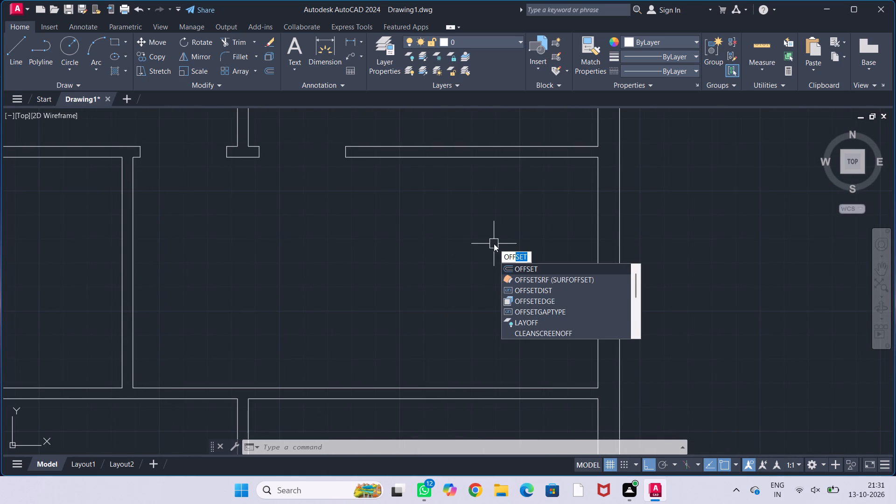
pyautogui.press('Return')
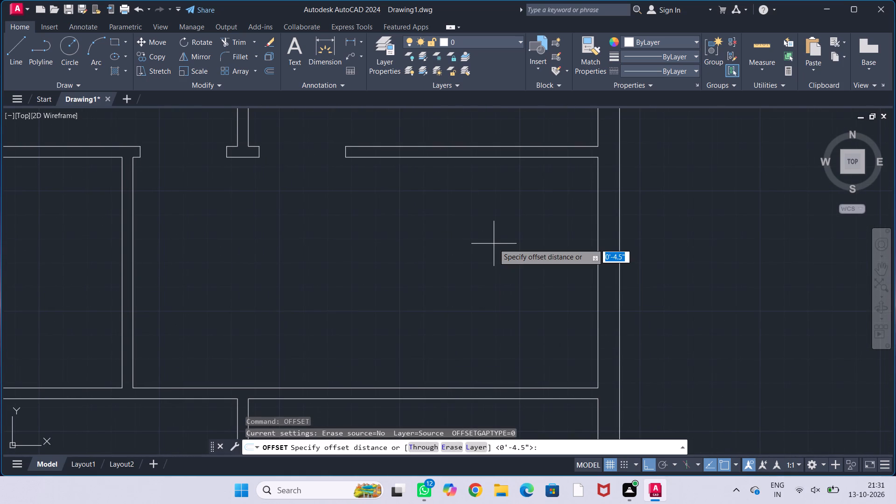
pyautogui.write('3\'10"')
pyautogui.press('Return')
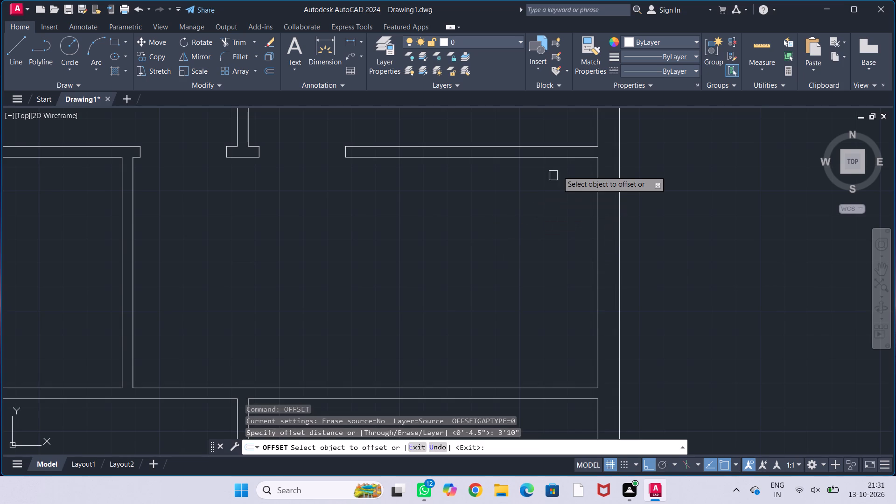
pyautogui.click(566, 160)
pyautogui.click(544, 257)
pyautogui.press('Escape')
pyautogui.press('Escape')
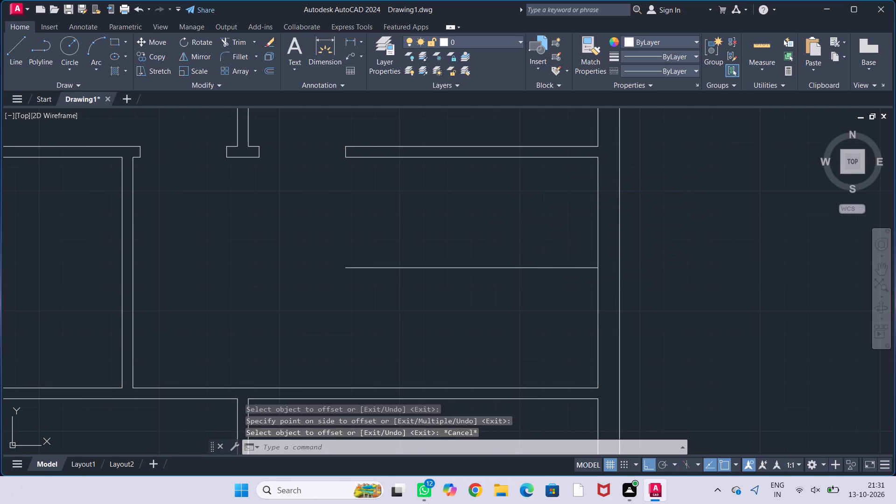
pyautogui.press('Escape')
pyautogui.press('Escape')
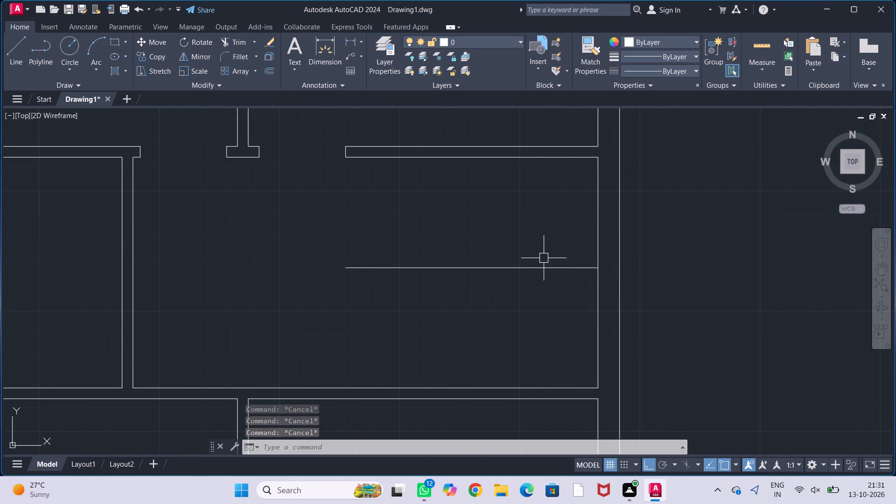
# Offset the new horizontal line in the merged room 4.5" downward to form the partition's second face.
pyautogui.moveTo(510, 218); pyautogui.dragTo(531, 233, button='middle')
pyautogui.write('off')
pyautogui.press('Return')
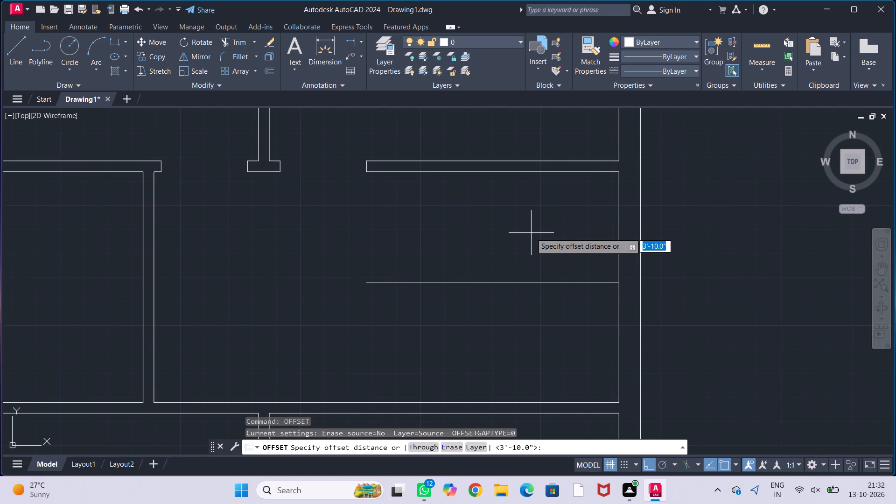
pyautogui.press('4')
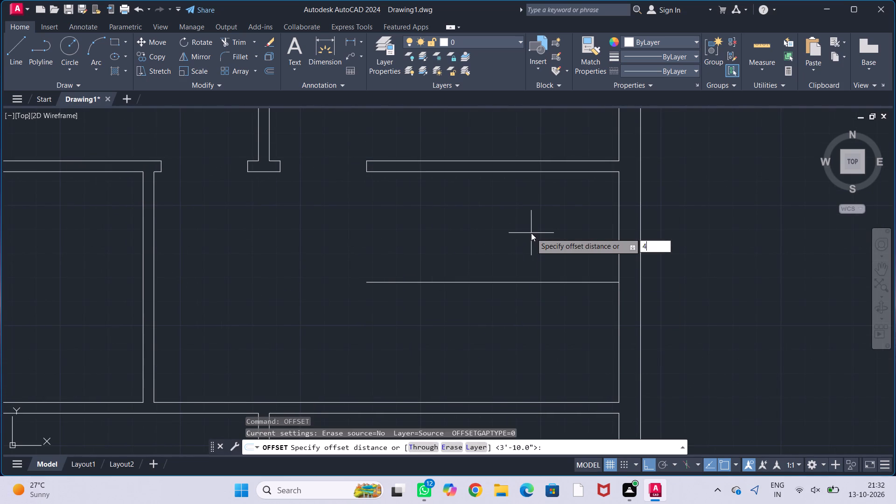
pyautogui.write('.5"')
pyautogui.press('Return')
pyautogui.moveTo(544, 278); pyautogui.dragTo(544, 282)
pyautogui.click(542, 335)
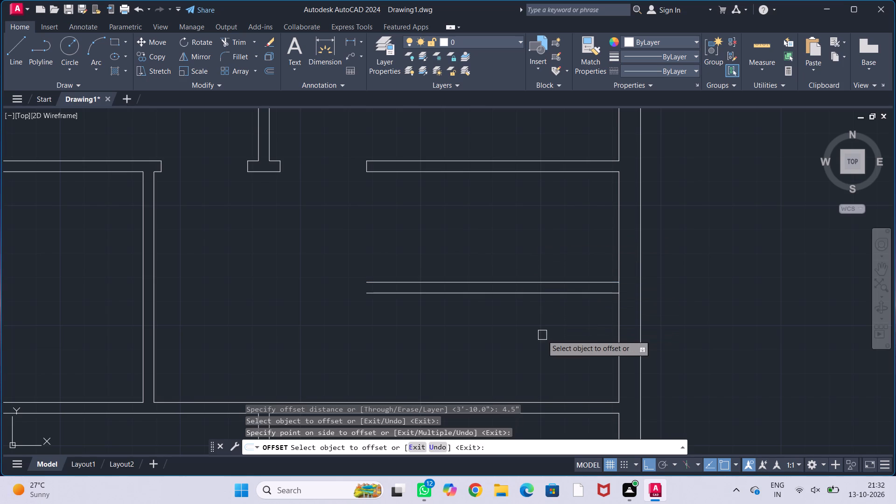
pyautogui.press('Escape')
pyautogui.press('Escape')
pyautogui.press('Escape')
pyautogui.press('Escape')
pyautogui.press('Escape')
pyautogui.moveTo(532, 320); pyautogui.dragTo(574, 313, button='middle')
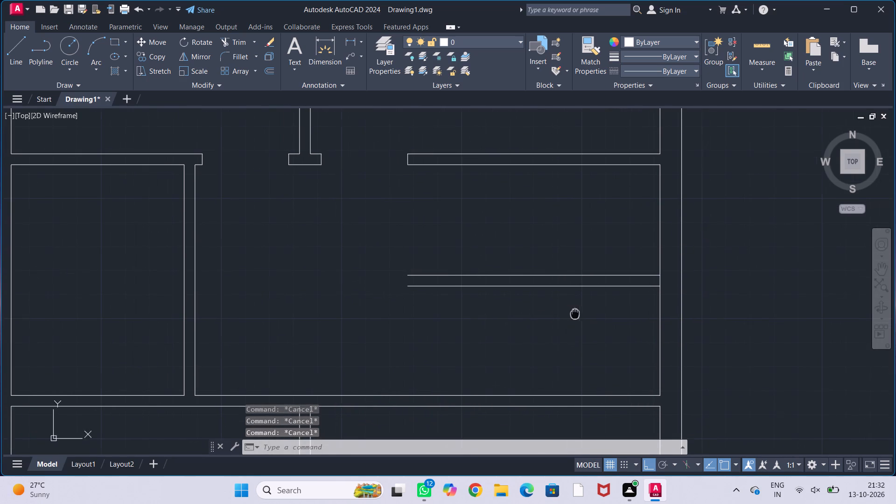
# Trim the inner line of the right outer wall between the two faces of the new horizontal partition.
pyautogui.moveTo(579, 315); pyautogui.dragTo(574, 312, button='middle')
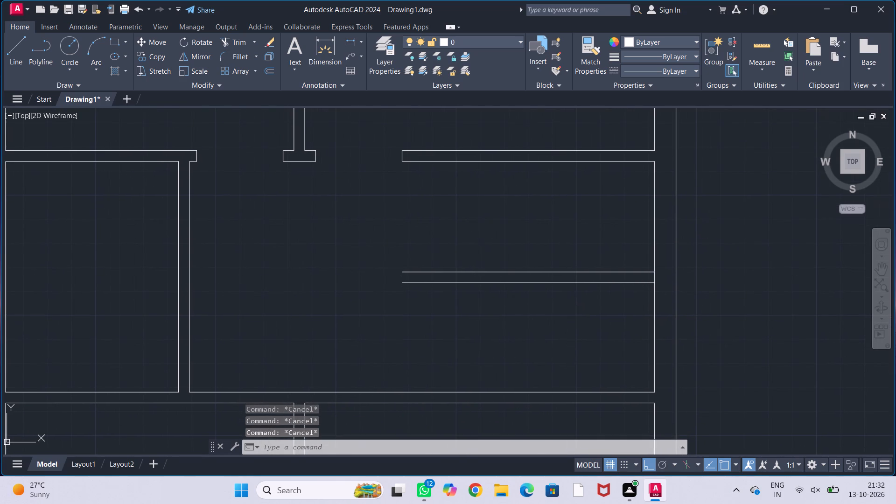
pyautogui.write('tr')
pyautogui.press('Return')
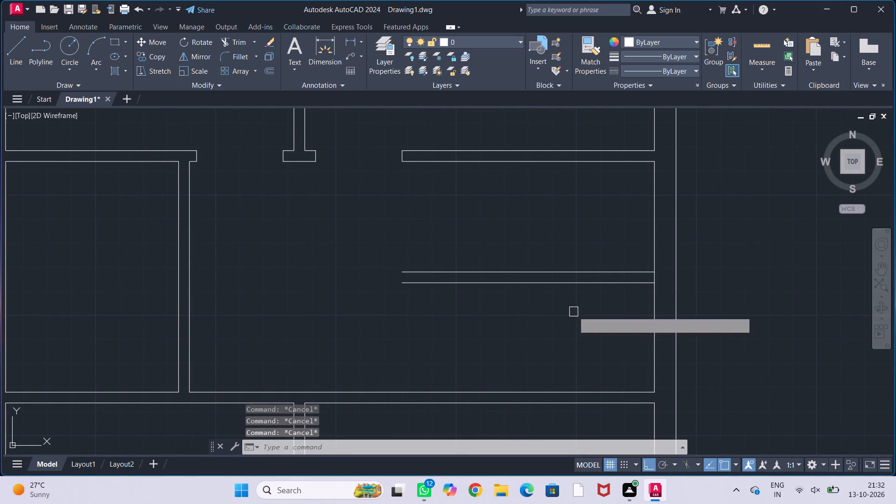
pyautogui.scroll(2, 673, 277)
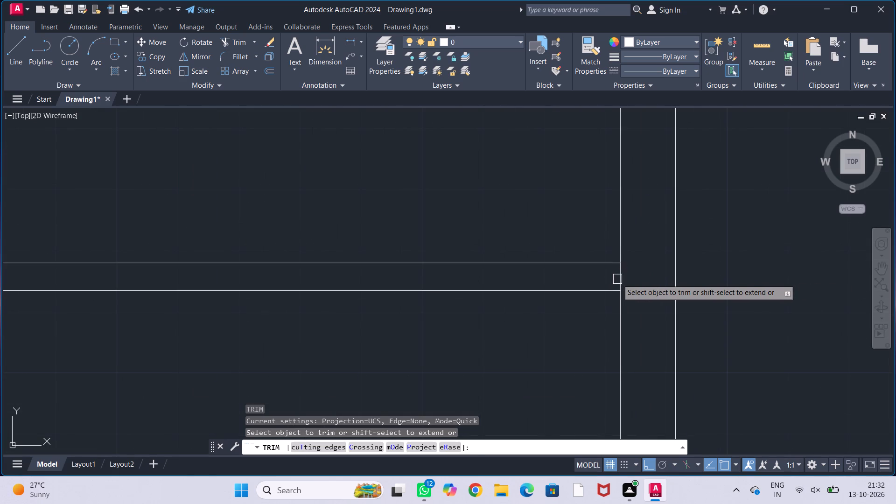
pyautogui.click(619, 279)
pyautogui.press('Escape')
pyautogui.press('Escape')
pyautogui.press('Escape')
pyautogui.press('Escape')
pyautogui.press('Escape')
# Offset the right outer wall's inner line 7'5" leftward within the space above the new horizontal partition.
pyautogui.scroll(-3, 543, 294)
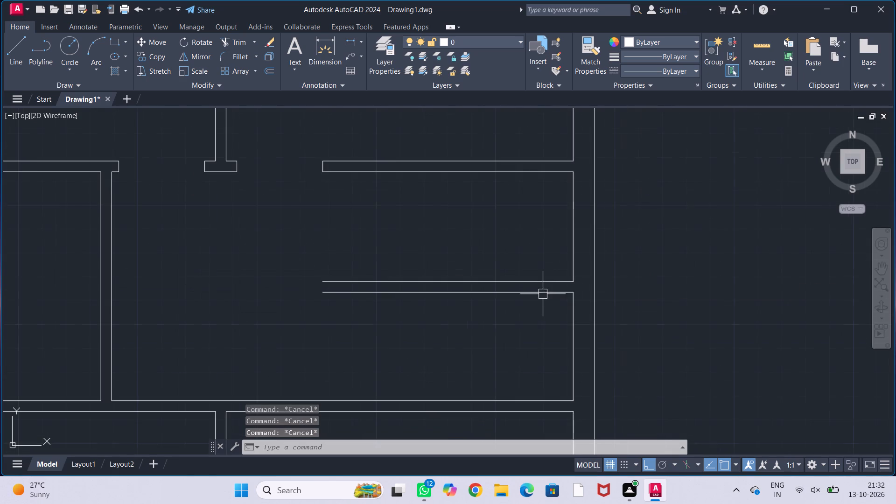
pyautogui.moveTo(564, 329); pyautogui.dragTo(607, 349, button='middle')
pyautogui.scroll(-1, 562, 347)
pyautogui.moveTo(554, 350); pyautogui.dragTo(596, 338, button='middle')
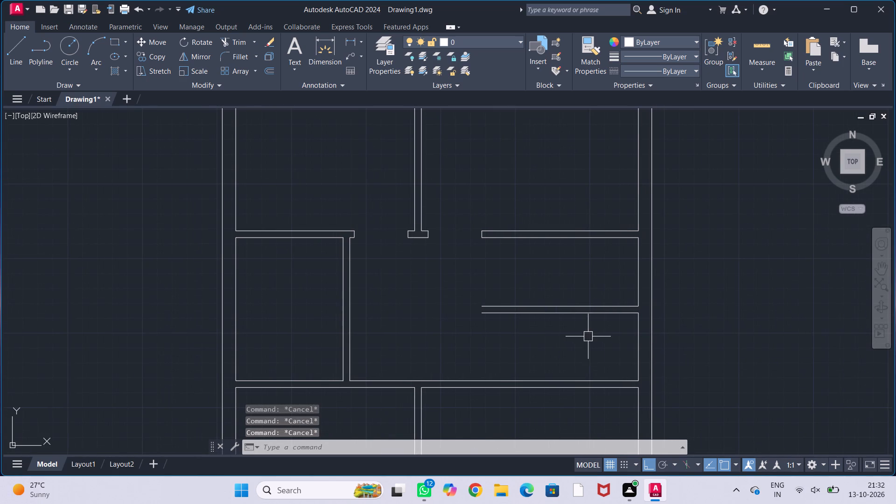
pyautogui.scroll(1, 588, 336)
pyautogui.moveTo(587, 337); pyautogui.dragTo(647, 312, button='middle')
pyautogui.write('off')
pyautogui.press('Return')
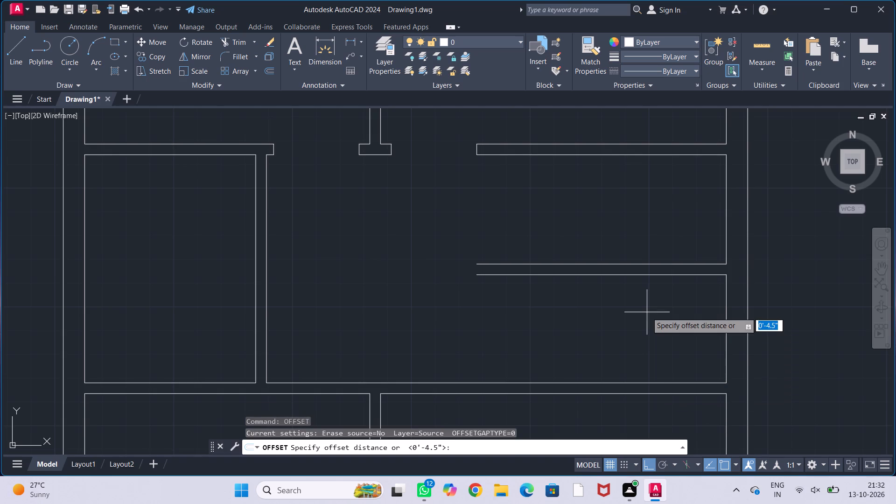
pyautogui.write("7'")
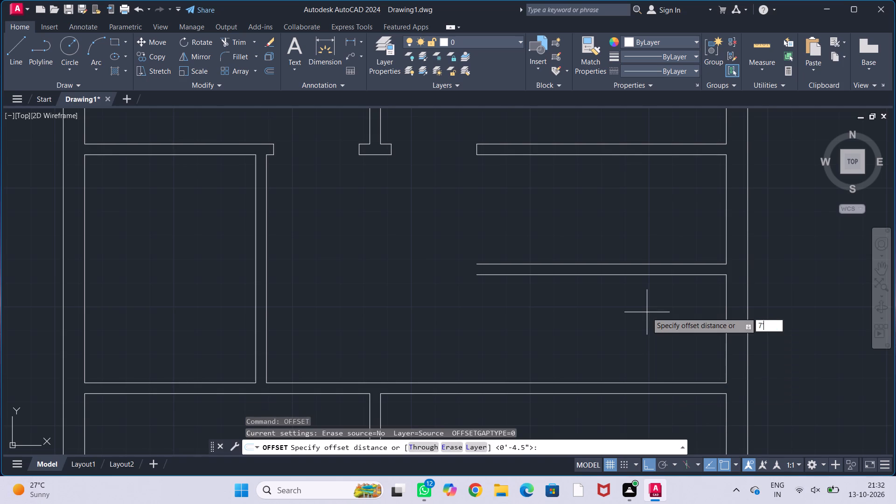
pyautogui.write('5"')
pyautogui.press('Return')
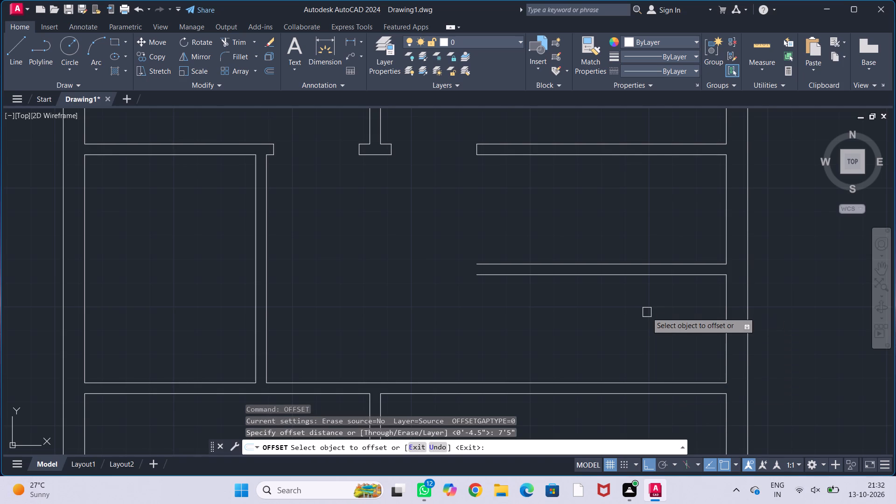
pyautogui.click(725, 223)
pyautogui.click(657, 228)
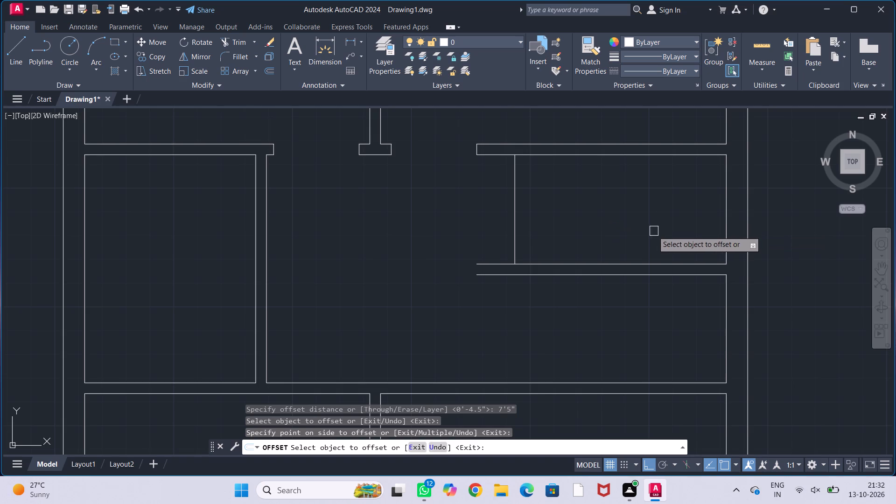
pyautogui.press('Escape')
pyautogui.press('Escape')
pyautogui.press('Escape')
pyautogui.press('Escape')
pyautogui.press('Escape')
# Offset the new vertical line 4.5" to the left to form the partition's second face.
pyautogui.write('off')
pyautogui.press('Return')
pyautogui.write('4.5"')
pyautogui.press('Return')
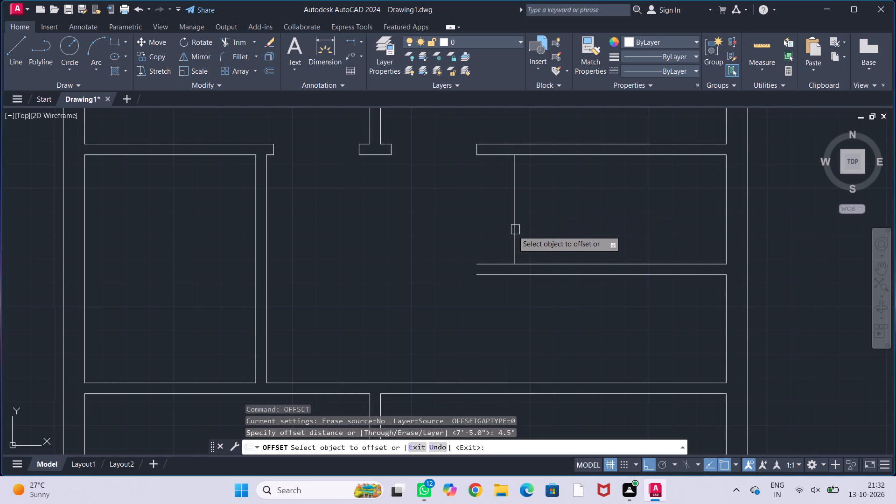
pyautogui.click(513, 230)
pyautogui.click(488, 231)
pyautogui.press('Escape')
pyautogui.press('Escape')
pyautogui.press('Escape')
pyautogui.press('Escape')
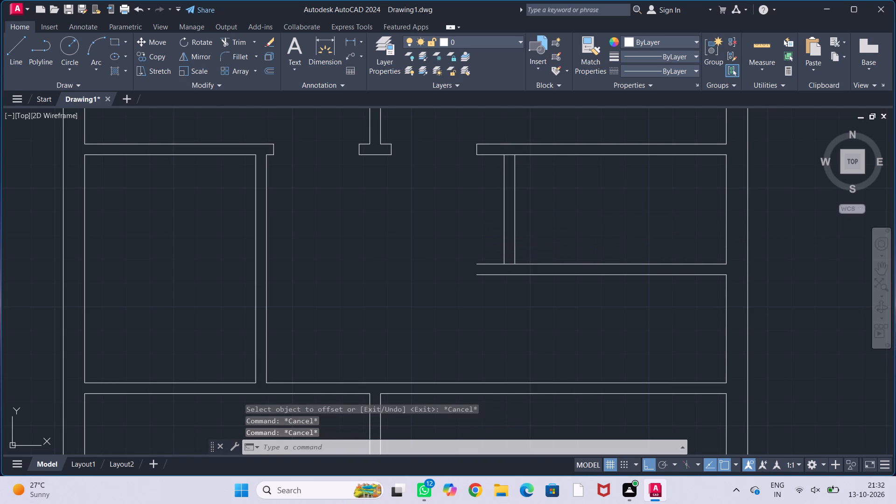
pyautogui.press('Escape')
# Trim the horizontal wall lines between the new vertical partition's two faces at its upper and lower junctions.
pyautogui.write('tr')
pyautogui.press('Return')
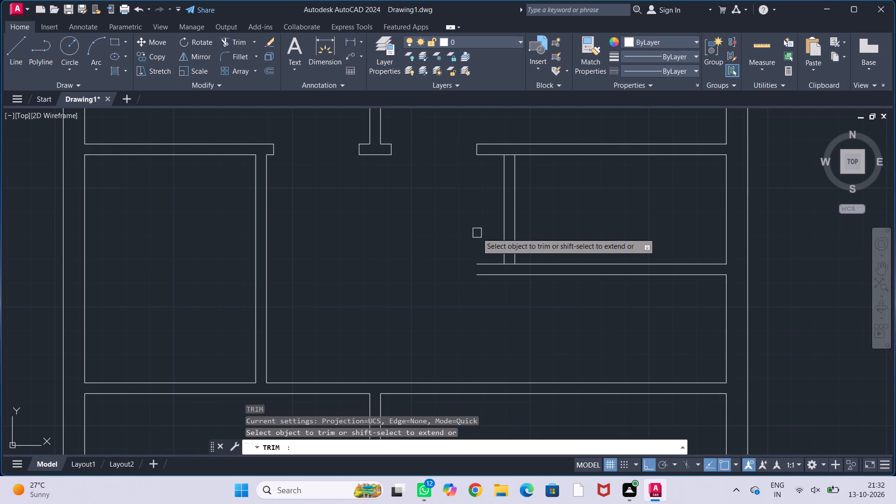
pyautogui.scroll(2, 513, 147)
pyautogui.click(504, 166)
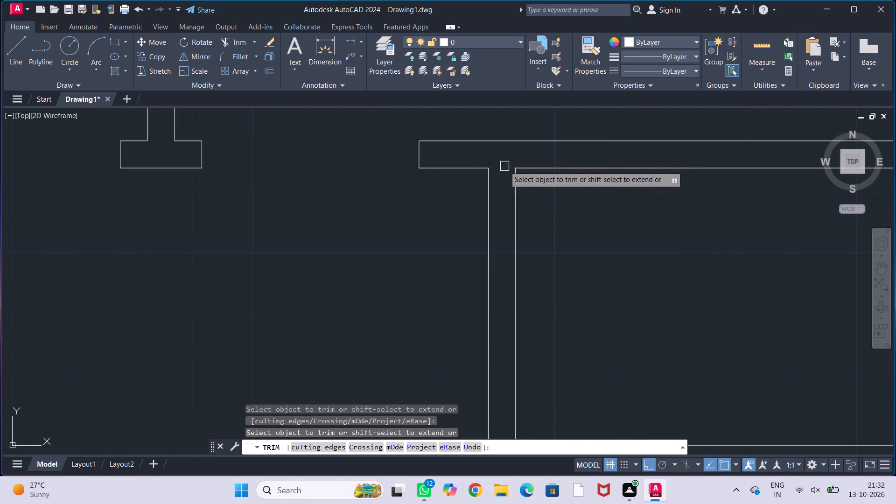
pyautogui.scroll(-2, 504, 166)
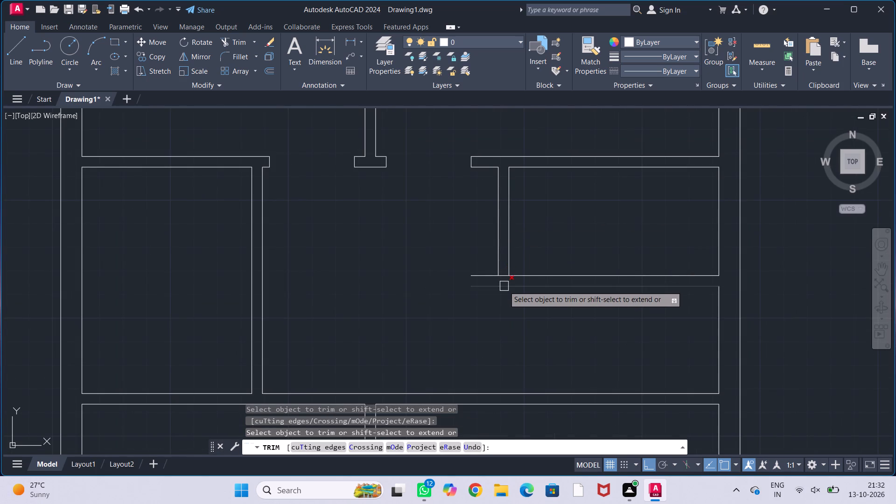
pyautogui.scroll(1, 504, 284)
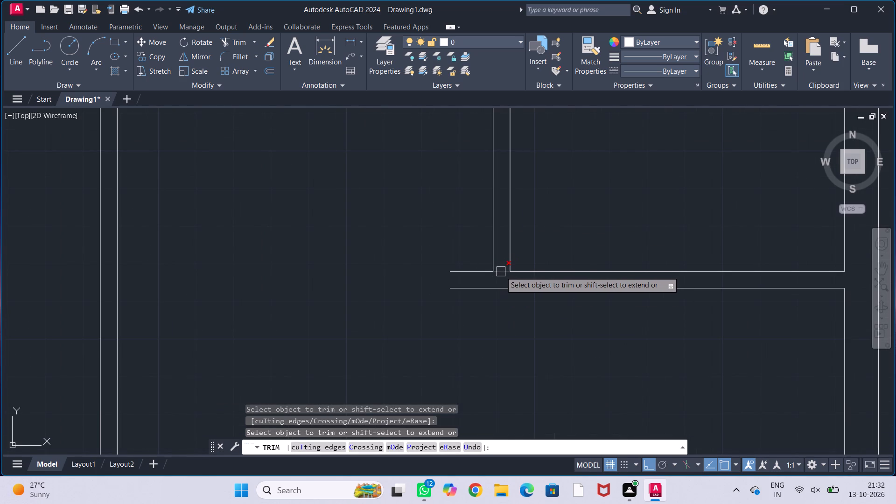
pyautogui.click(501, 272)
pyautogui.press('Escape')
pyautogui.press('Escape')
pyautogui.press('Escape')
pyautogui.press('Escape')
pyautogui.press('Escape')
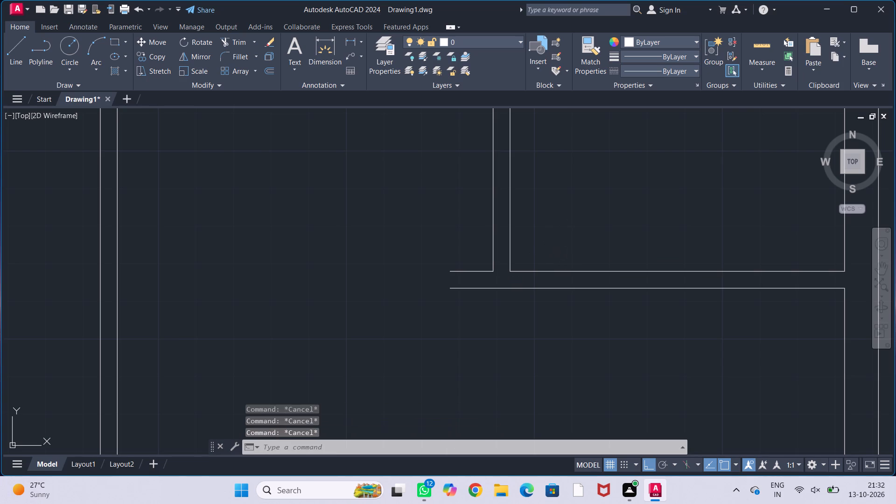
# Fillet the horizontal partition's lower face with the vertical partition's left face into a square corner, and erase the leftover stub line.
pyautogui.press('f')
pyautogui.press('Return')
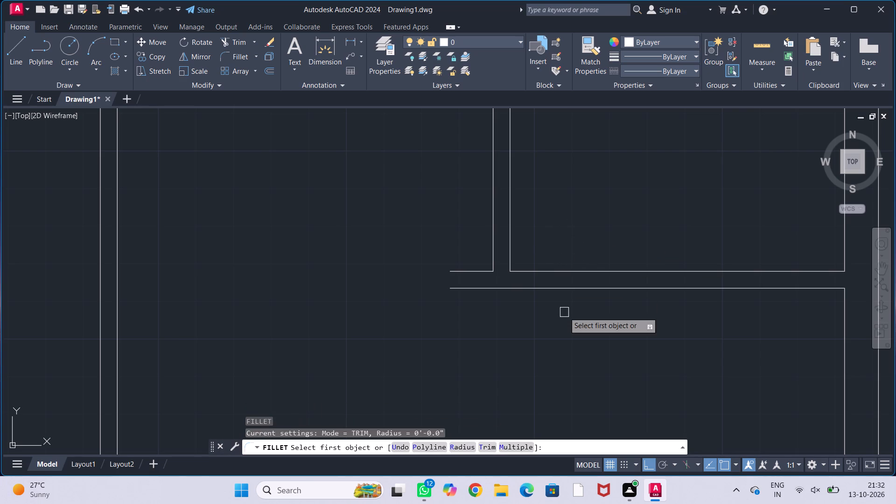
pyautogui.click(576, 289)
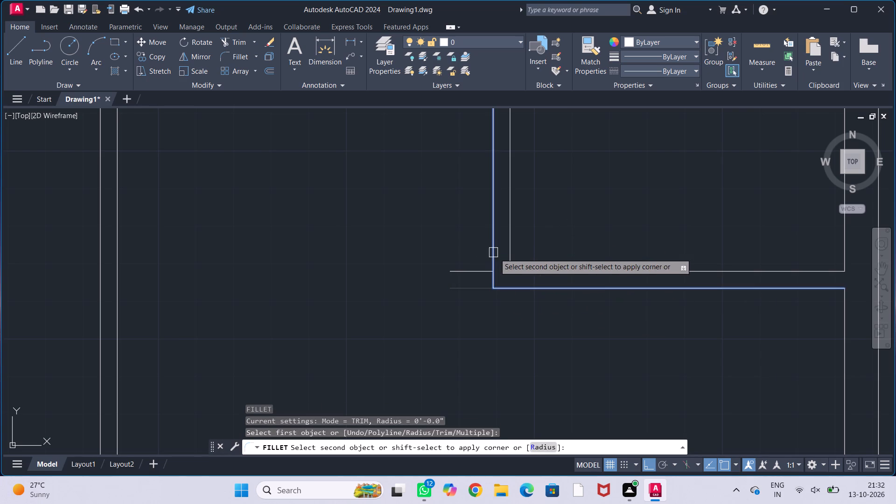
pyautogui.click(495, 253)
pyautogui.press('Escape')
pyautogui.press('Escape')
pyautogui.press('Escape')
pyautogui.press('Escape')
pyautogui.click(469, 273)
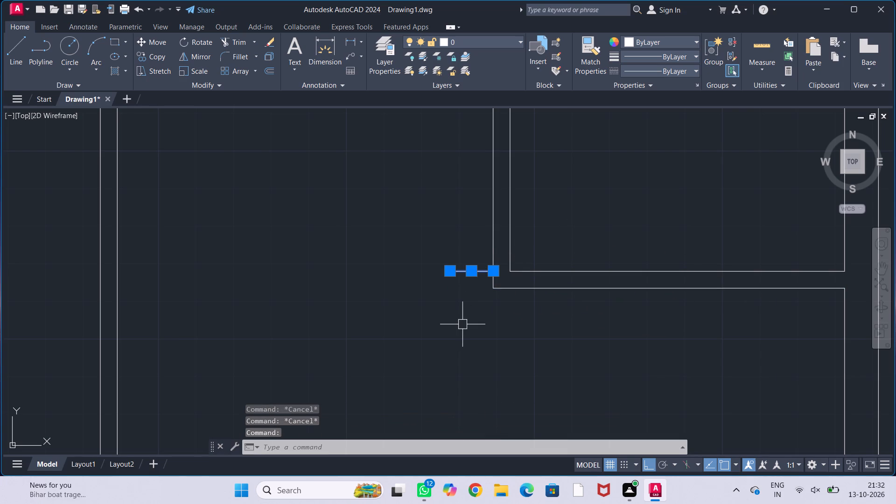
pyautogui.press('Delete')
# Draw a short line across the left room's right-hand partition at the midpoint of its height.
pyautogui.scroll(-3, 462, 324)
pyautogui.moveTo(462, 324); pyautogui.dragTo(600, 281, button='middle')
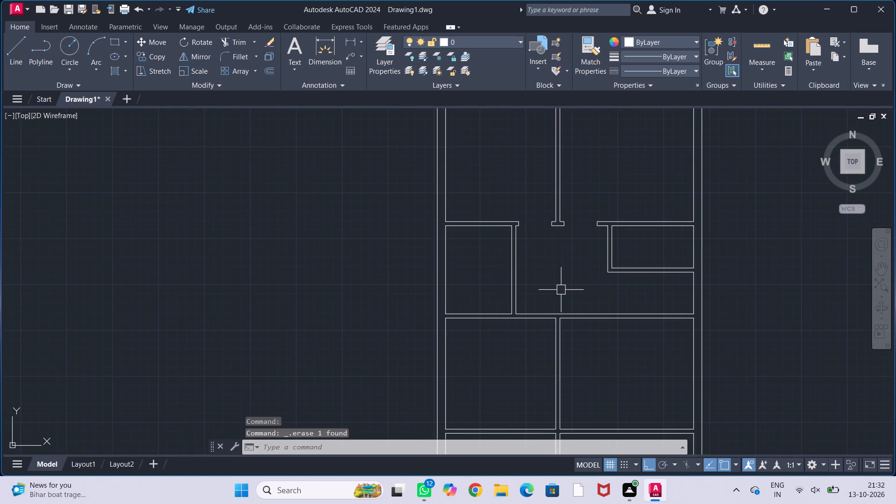
pyautogui.scroll(1, 574, 288)
pyautogui.moveTo(571, 284); pyautogui.dragTo(526, 278, button='middle')
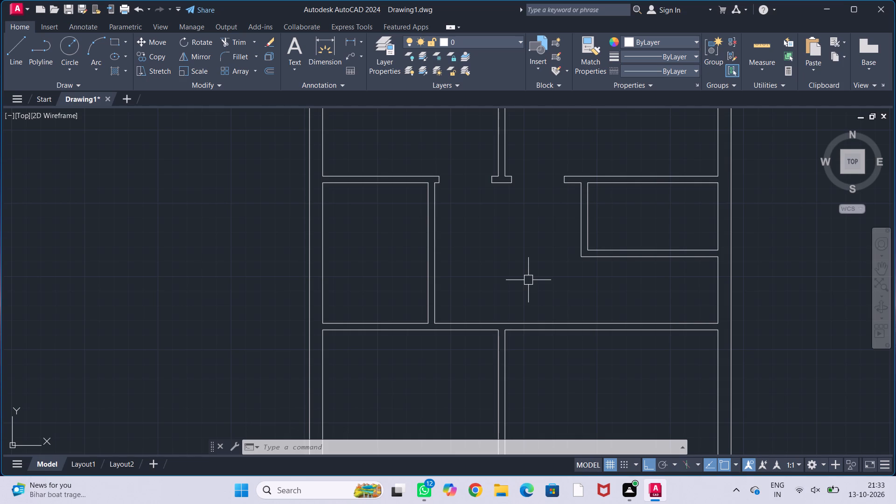
pyautogui.moveTo(522, 276); pyautogui.dragTo(535, 258, button='middle')
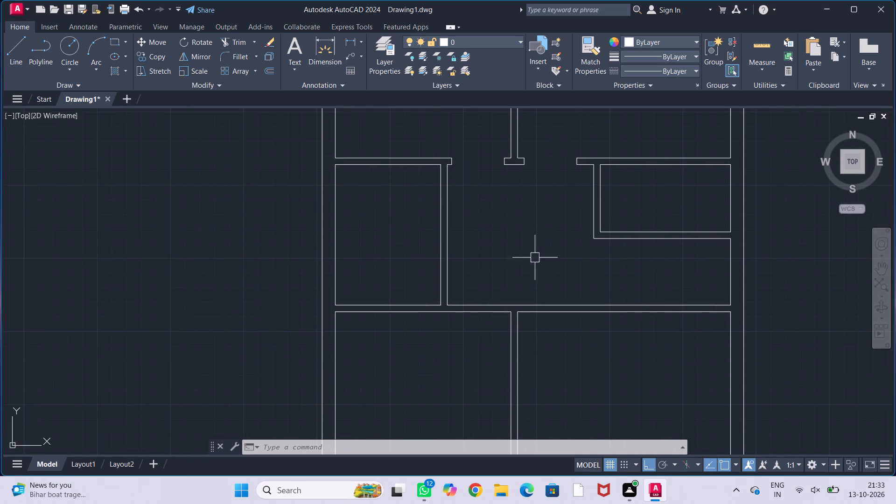
pyautogui.scroll(1, 474, 238)
pyautogui.press('l')
pyautogui.press('Return')
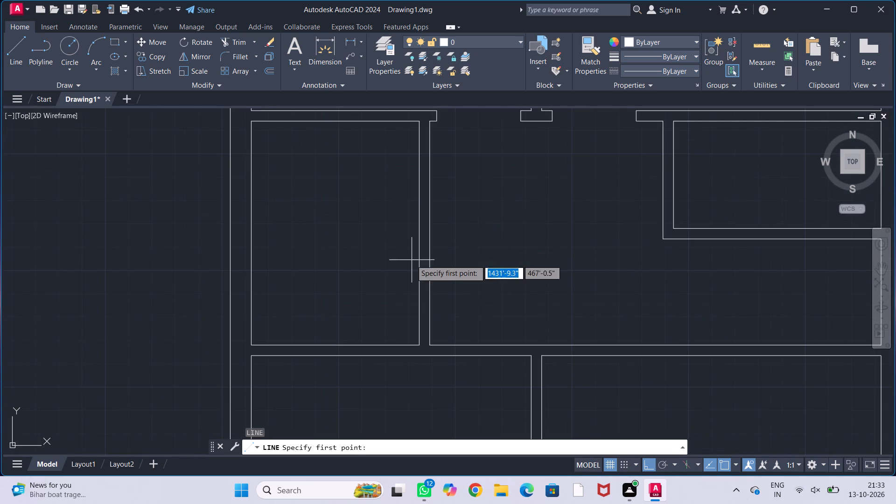
pyautogui.click(420, 236)
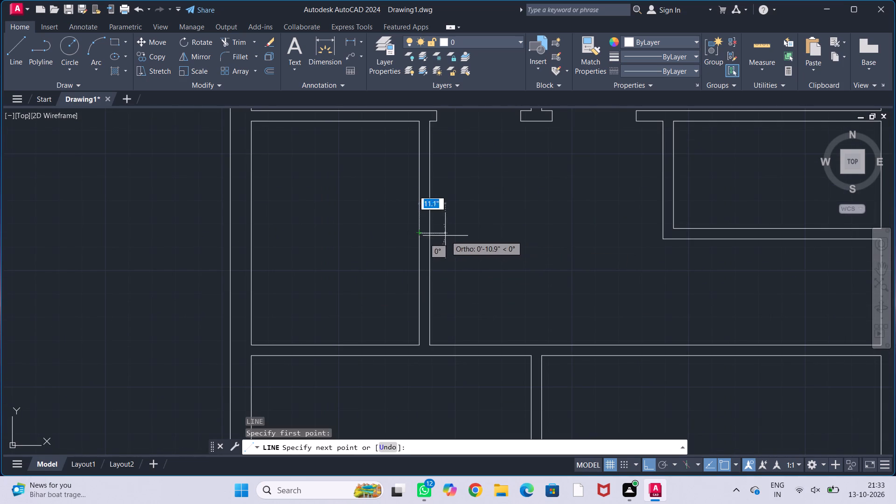
pyautogui.click(434, 234)
pyautogui.press('Escape')
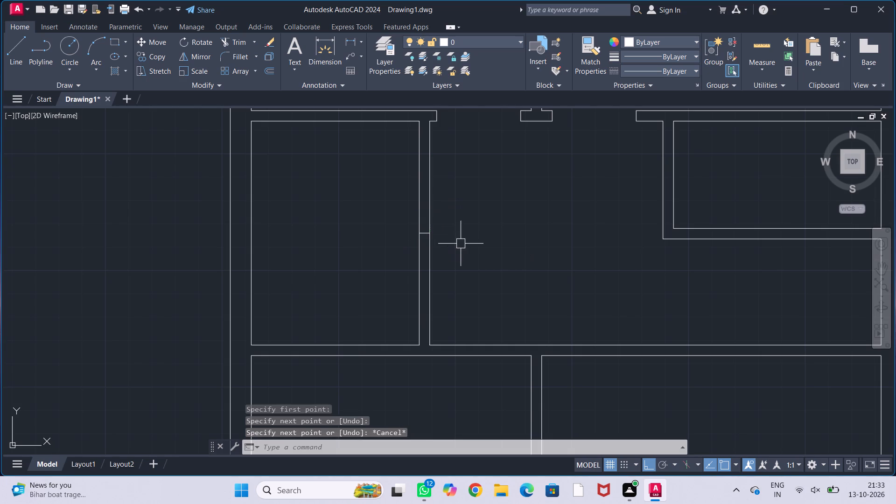
pyautogui.press('Escape')
pyautogui.press('Escape')
# Offset the short cross line 2' upward and 2' downward within the partition to mark the opening's jambs.
pyautogui.scroll(1, 433, 238)
pyautogui.moveTo(490, 227); pyautogui.dragTo(516, 233, button='middle')
pyautogui.scroll(1, 520, 251)
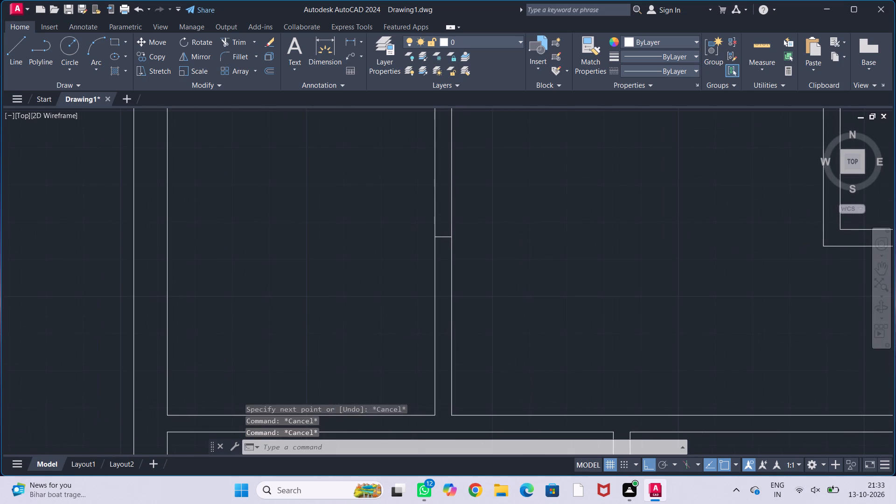
pyautogui.moveTo(520, 251); pyautogui.dragTo(538, 271, button='middle')
pyautogui.write('off')
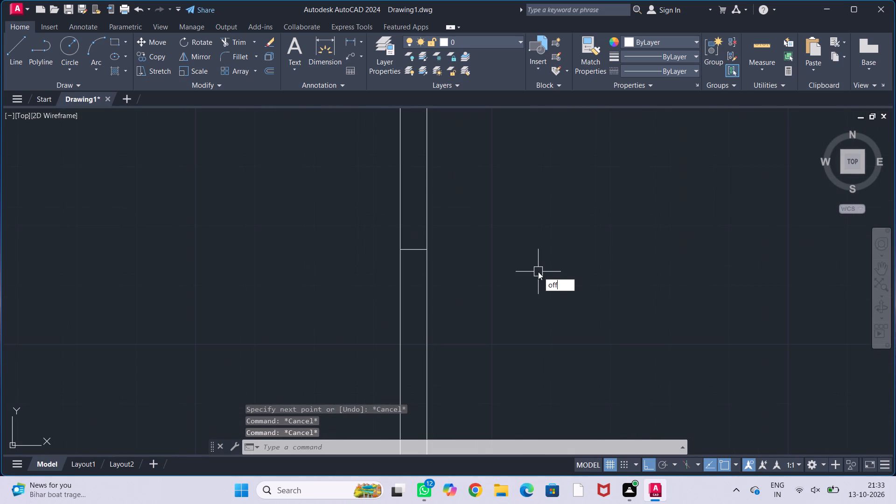
pyautogui.press('Return')
pyautogui.write("2'")
pyautogui.press('Return')
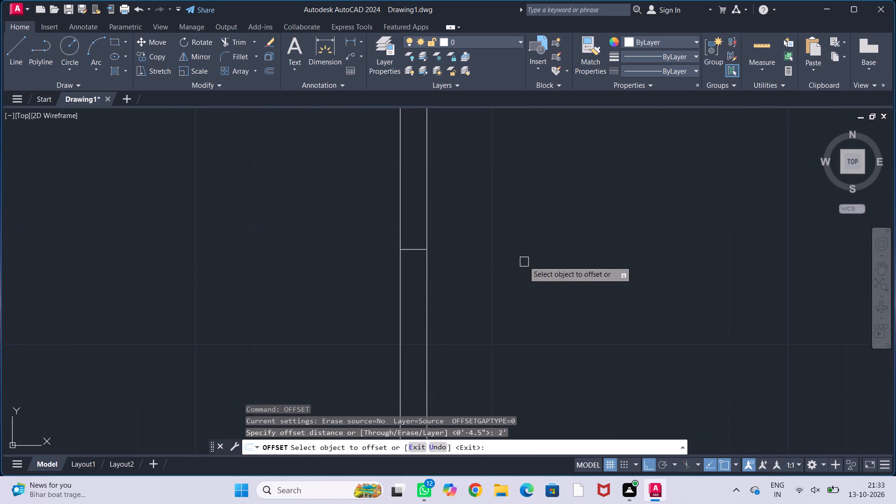
pyautogui.click(415, 247)
pyautogui.click(416, 202)
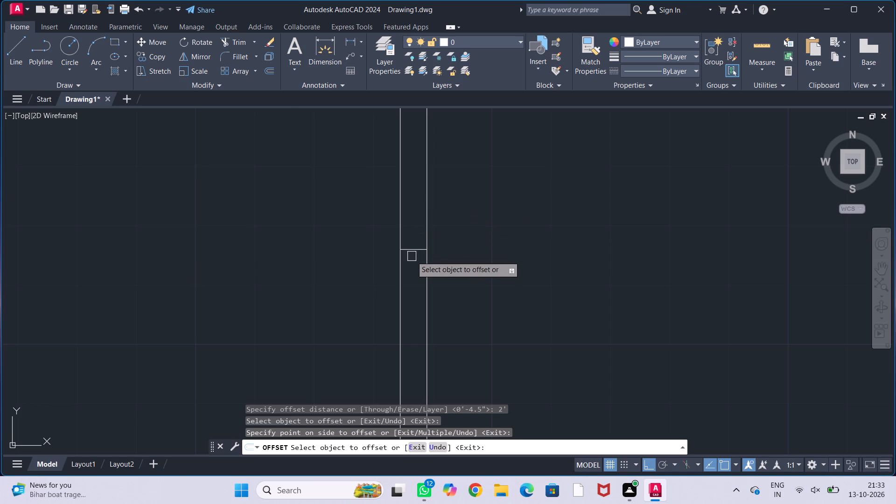
pyautogui.scroll(-3, 410, 256)
pyautogui.click(409, 255)
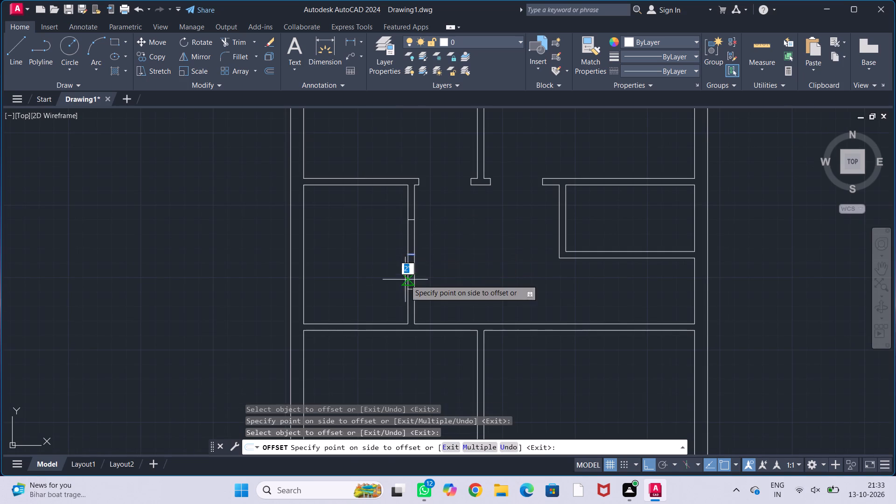
pyautogui.click(404, 284)
pyautogui.press('Escape')
pyautogui.press('Escape')
pyautogui.press('Escape')
pyautogui.press('Escape')
pyautogui.press('Escape')
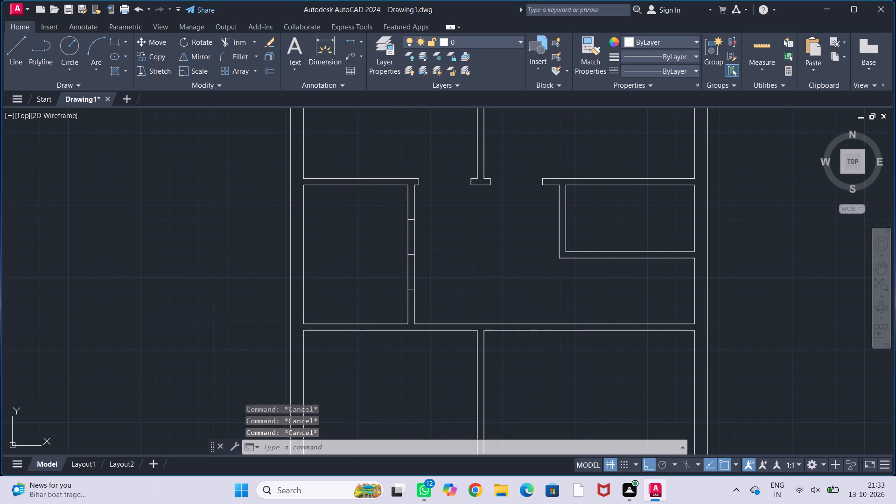
# Trim both partition faces between the outer cross lines and remove the middle cross line to open the gap.
pyautogui.write('tr')
pyautogui.press('Return')
pyautogui.moveTo(383, 233); pyautogui.dragTo(413, 242)
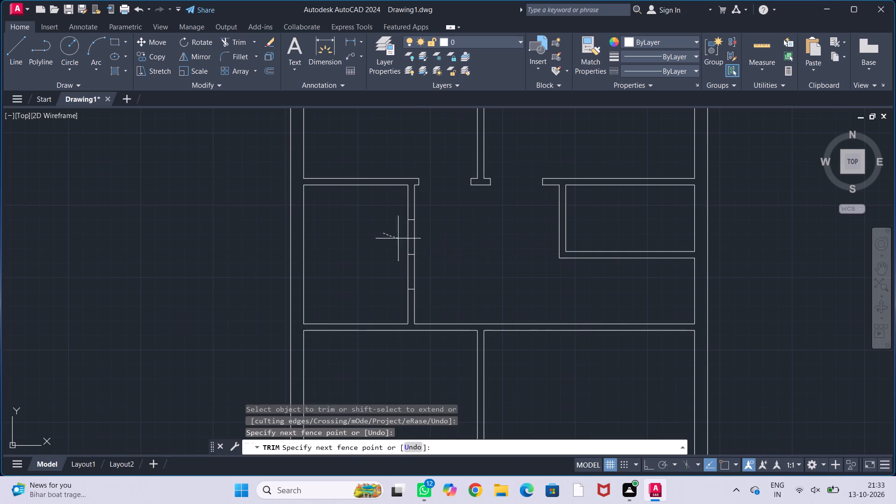
pyautogui.moveTo(413, 242); pyautogui.dragTo(433, 245)
pyautogui.moveTo(394, 267); pyautogui.dragTo(462, 276)
pyautogui.click(414, 252)
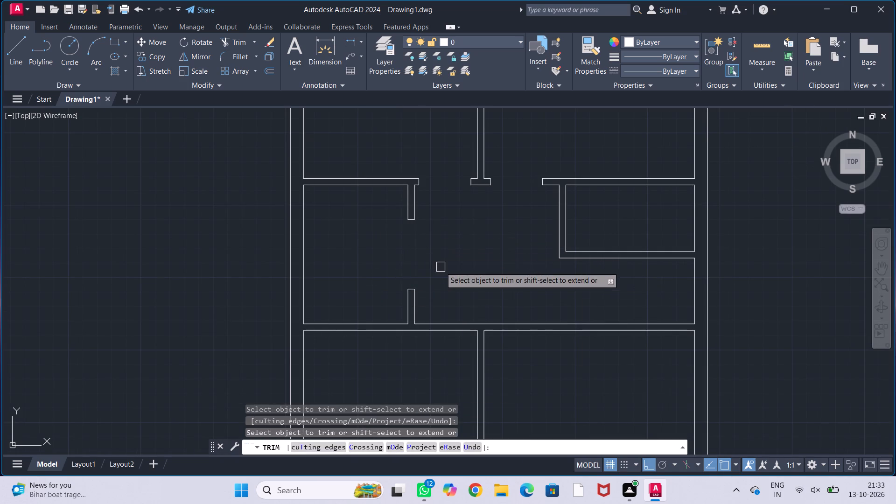
pyautogui.press('Escape')
pyautogui.press('Escape')
pyautogui.press('Escape')
pyautogui.press('Escape')
# Offset the left face of the vertical partition below the newly opened left room 4.5" to the left.
pyautogui.scroll(-1, 446, 254)
pyautogui.moveTo(458, 267); pyautogui.dragTo(418, 238, button='middle')
pyautogui.moveTo(422, 267); pyautogui.dragTo(439, 232, button='middle')
pyautogui.scroll(1, 419, 238)
pyautogui.moveTo(420, 268); pyautogui.dragTo(425, 268, button='middle')
pyautogui.scroll(1, 439, 268)
pyautogui.moveTo(439, 267); pyautogui.dragTo(423, 273, button='middle')
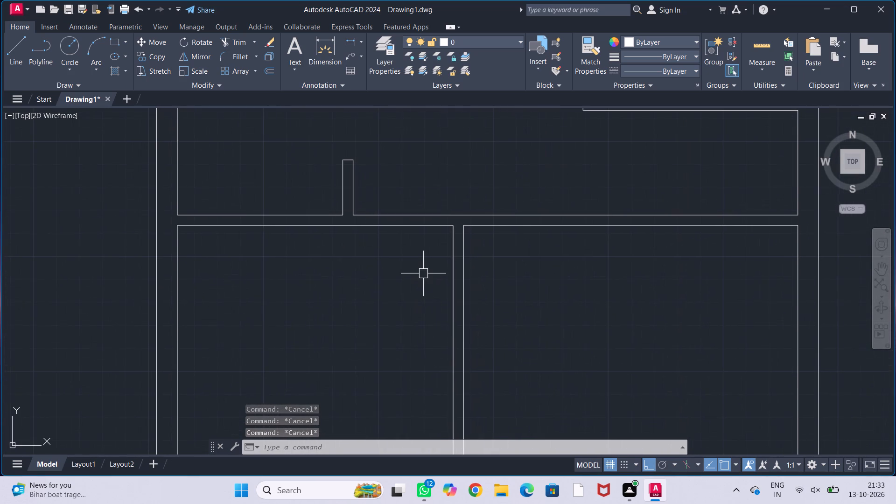
pyautogui.write('off')
pyautogui.press('Return')
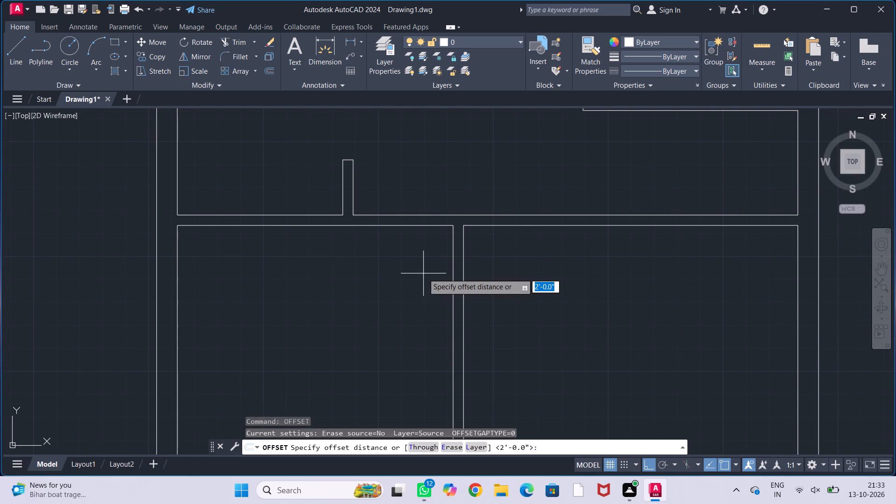
pyautogui.write('4.5"')
pyautogui.press('Return')
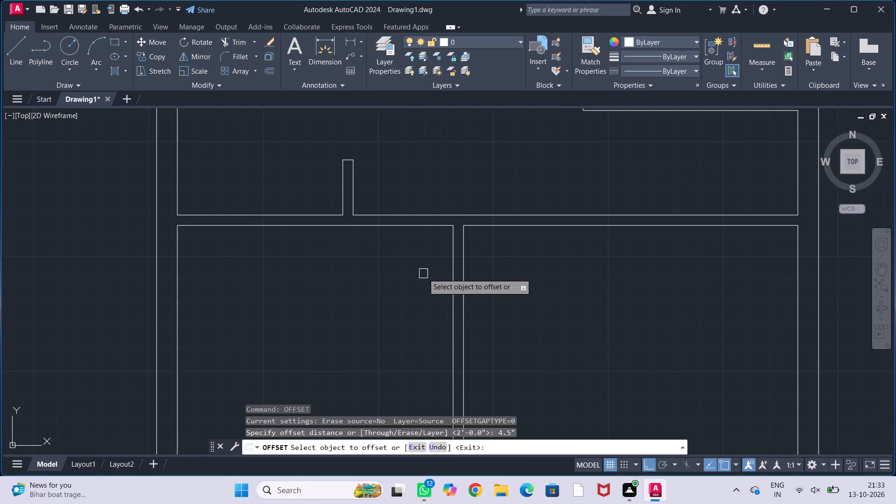
pyautogui.click(456, 280)
pyautogui.click(415, 297)
pyautogui.press('Escape')
pyautogui.press('Escape')
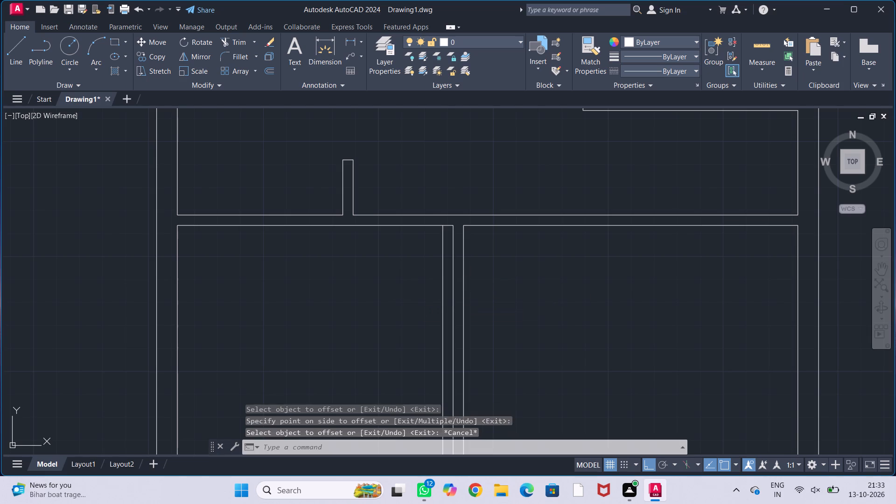
pyautogui.press('Escape')
pyautogui.press('Escape')
pyautogui.press('Escape')
# Offset the new 4.5" line 3' further left to mark the doorway's other jamb.
pyautogui.write('off')
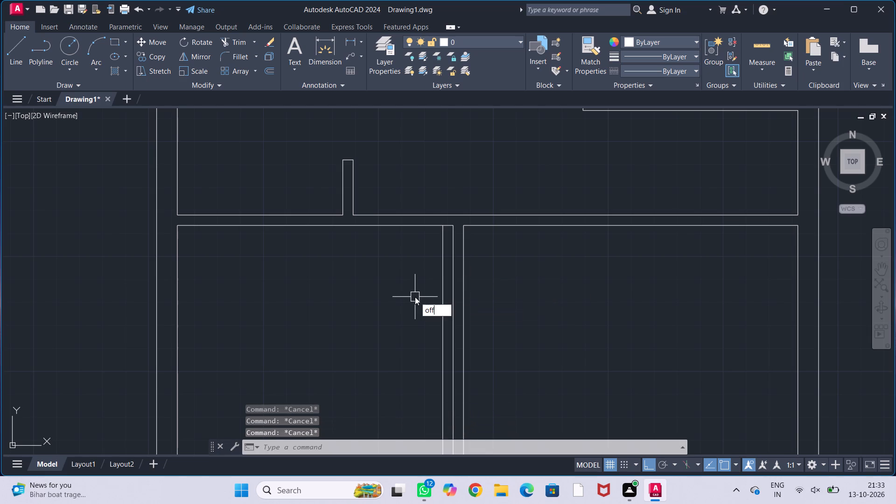
pyautogui.press('Return')
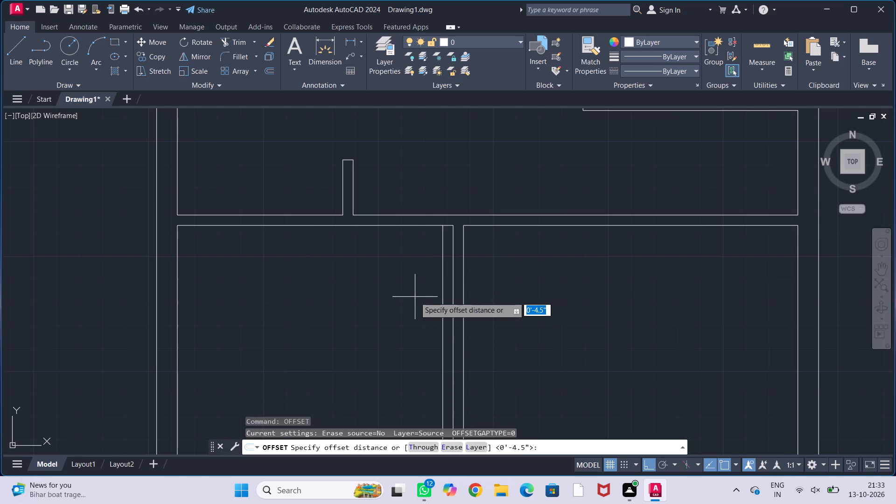
pyautogui.press('3')
pyautogui.press("'")
pyautogui.press('Return')
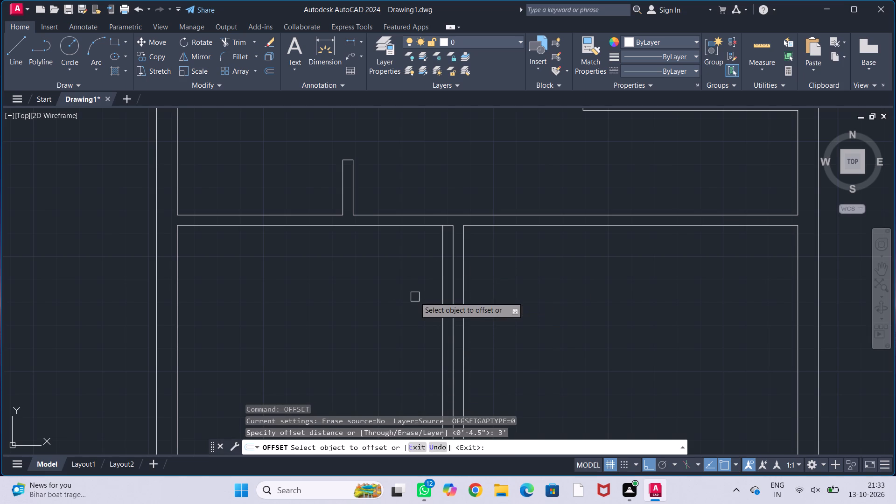
pyautogui.click(441, 310)
pyautogui.click(376, 310)
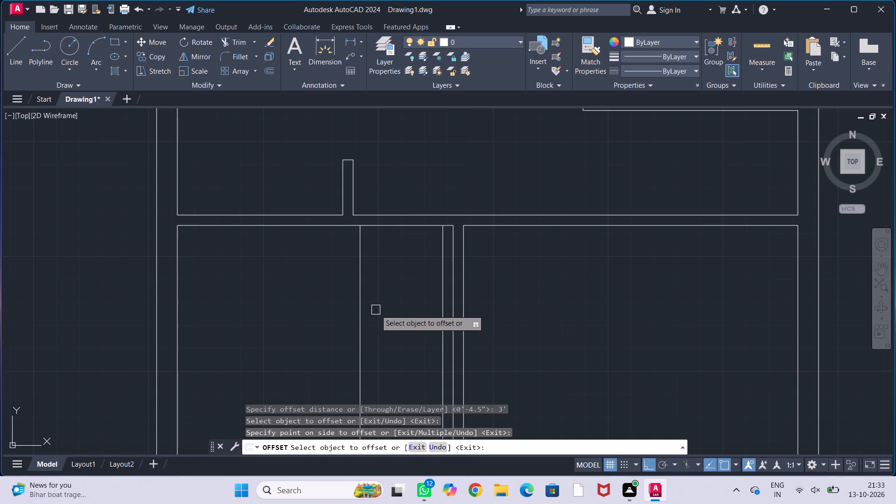
pyautogui.press('Escape')
pyautogui.press('Escape')
pyautogui.press('Escape')
pyautogui.press('Escape')
pyautogui.press('Escape')
# Extend both jamb lines up to the upper face of the horizontal partition.
pyautogui.write('ex')
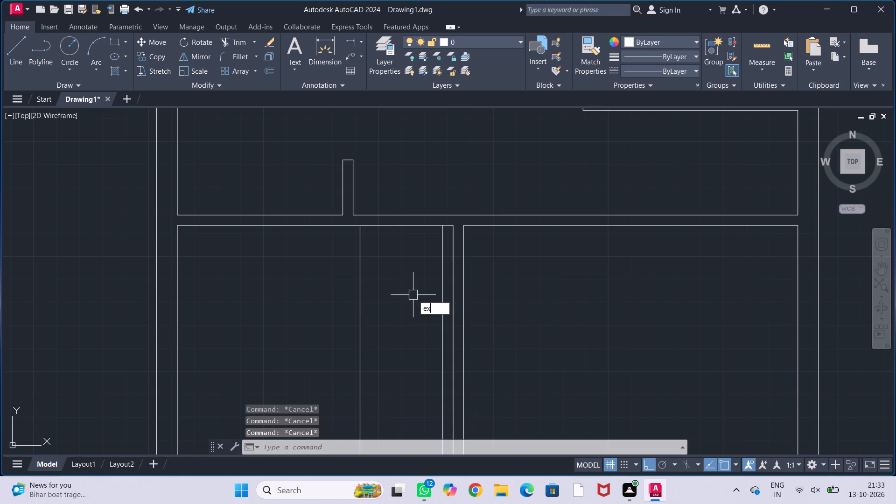
pyautogui.press('Return')
pyautogui.moveTo(372, 295); pyautogui.dragTo(308, 297)
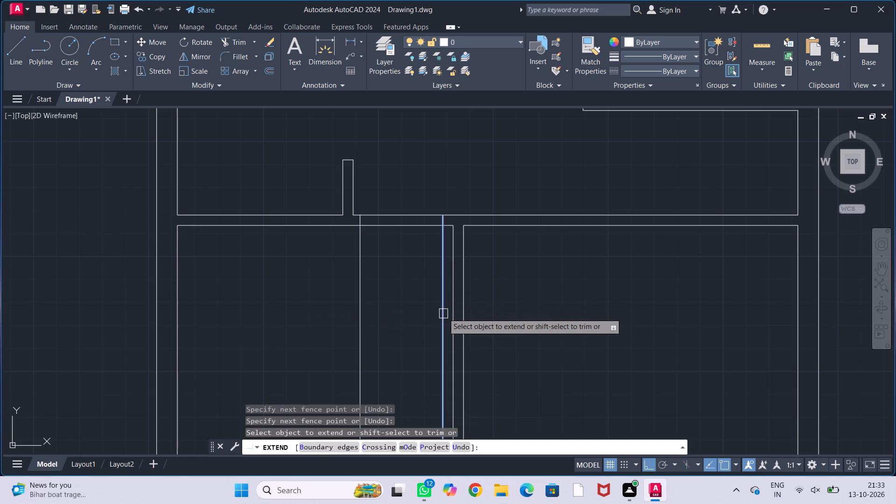
pyautogui.click(443, 312)
pyautogui.press('Escape')
pyautogui.press('Escape')
pyautogui.press('Escape')
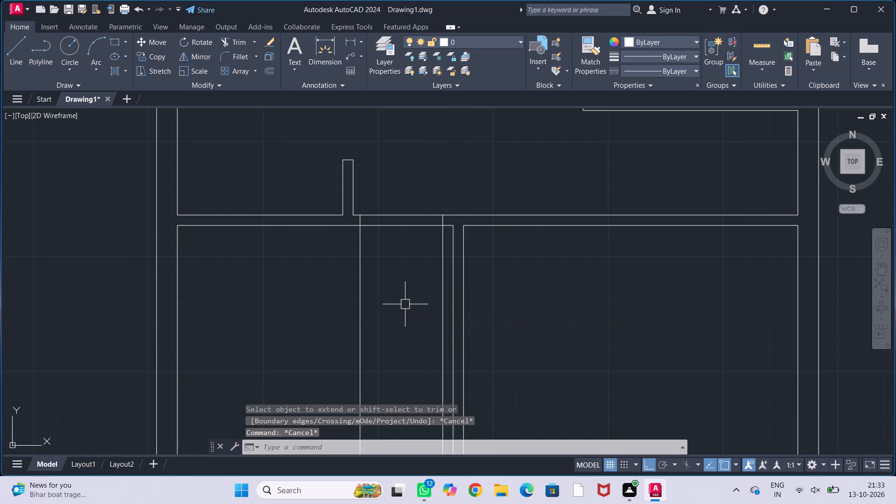
pyautogui.press('Escape')
# Trim both horizontal partition faces between the jamb lines, and trim away the jamb lines below the partition to open the doorway.
pyautogui.write('tr')
pyautogui.press('Return')
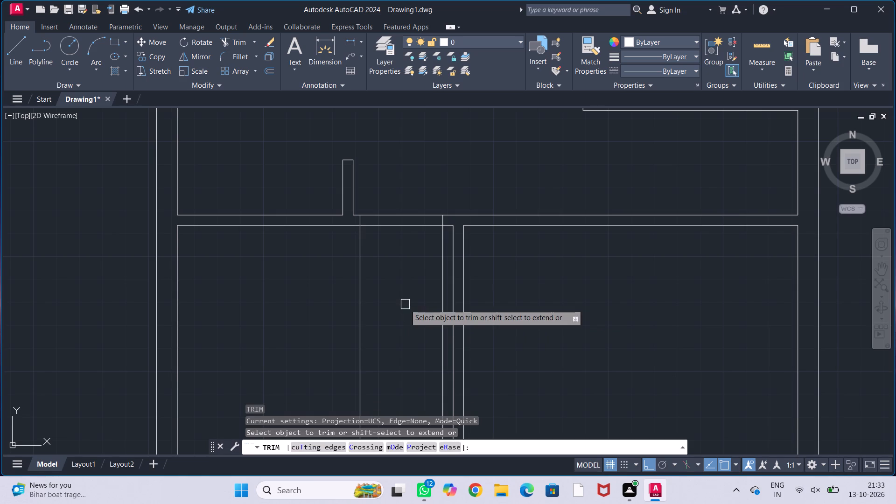
pyautogui.moveTo(401, 187); pyautogui.dragTo(402, 283)
pyautogui.click(443, 293)
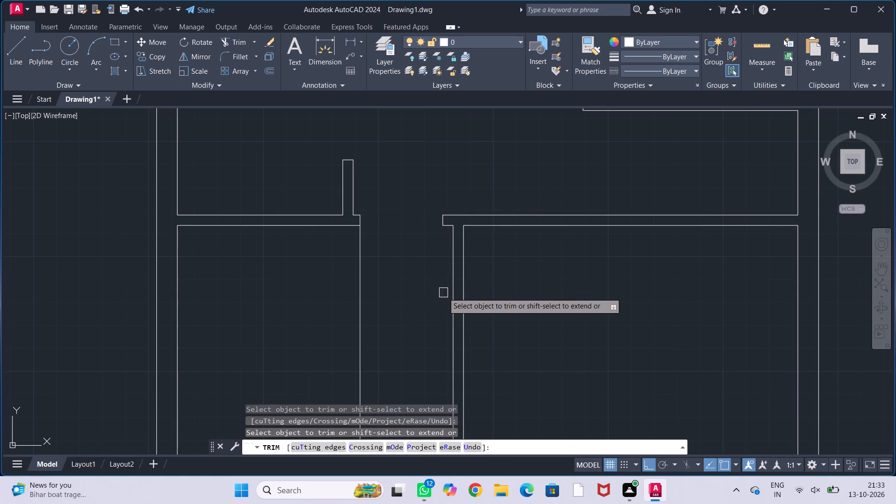
pyautogui.click(360, 312)
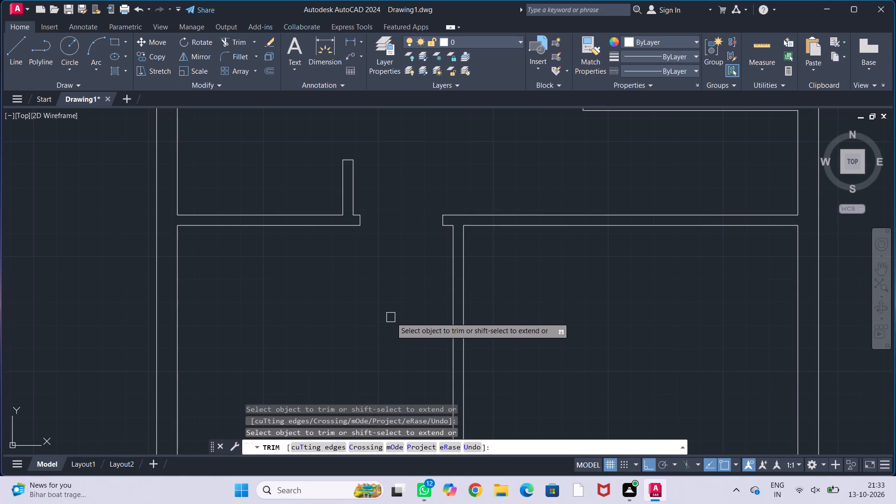
pyautogui.press('Escape')
pyautogui.press('Escape')
pyautogui.press('Escape')
pyautogui.press('Escape')
# Fillet the vertical partition's right face with the horizontal partition's upper face into a square corner beside the new doorway.
pyautogui.scroll(-2, 390, 298)
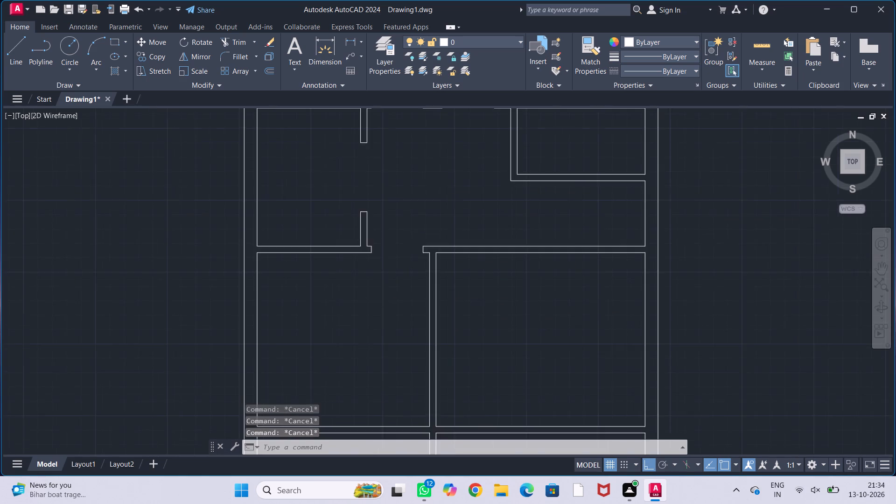
pyautogui.moveTo(400, 272); pyautogui.dragTo(401, 267, button='middle')
pyautogui.moveTo(496, 333); pyautogui.dragTo(482, 296, button='middle')
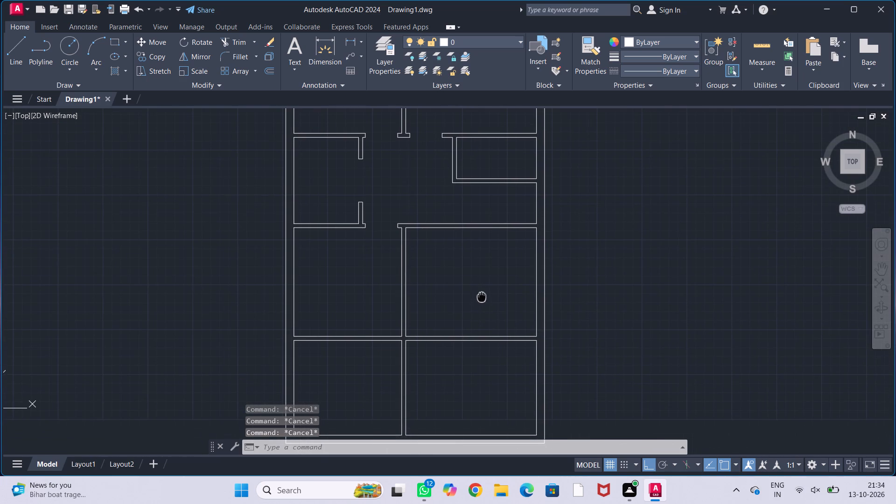
pyautogui.press('Escape')
pyautogui.press('Escape')
pyautogui.moveTo(473, 288); pyautogui.dragTo(485, 297, button='middle')
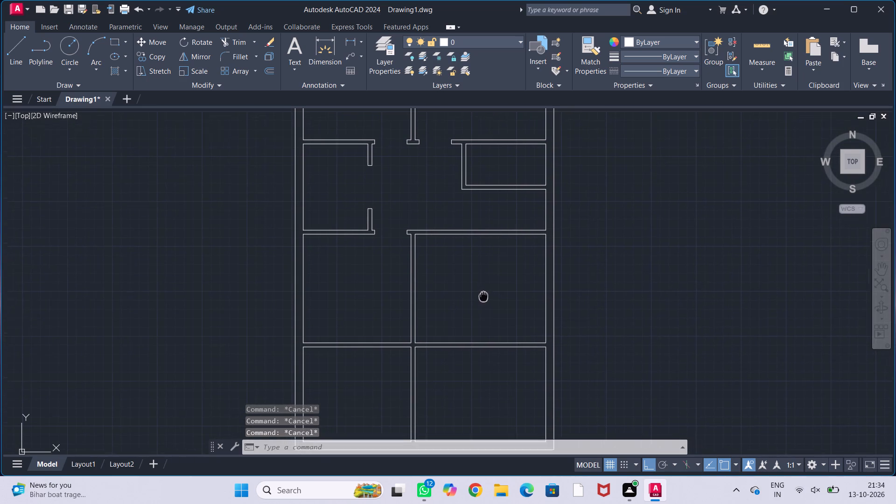
pyautogui.moveTo(485, 297); pyautogui.dragTo(485, 297, button='middle')
pyautogui.moveTo(485, 297); pyautogui.dragTo(474, 294, button='middle')
pyautogui.scroll(1, 474, 294)
pyautogui.moveTo(473, 281); pyautogui.dragTo(496, 329, button='middle')
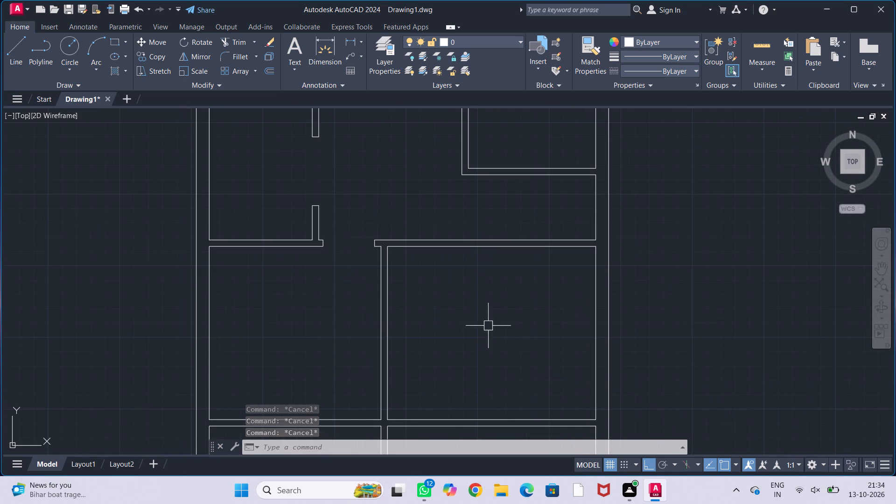
pyautogui.press('f')
pyautogui.press('Return')
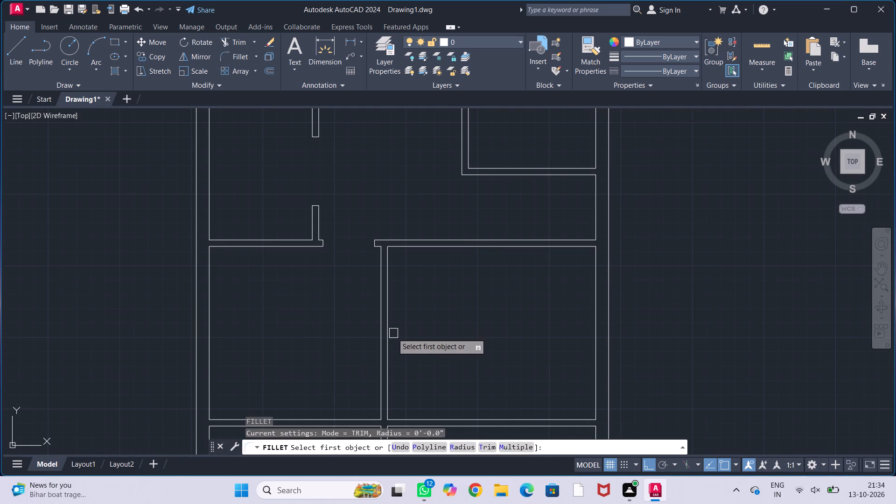
pyautogui.click(390, 334)
pyautogui.scroll(2, 373, 234)
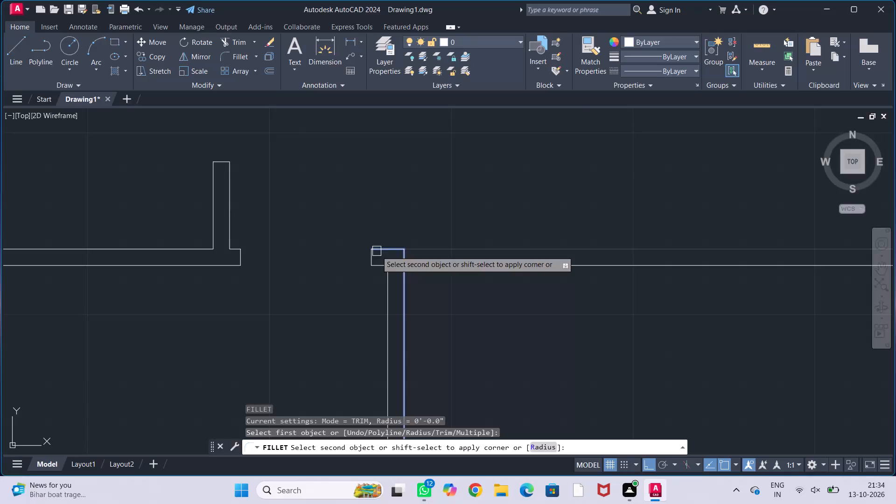
pyautogui.click(377, 251)
# Erase the leftover lower face of the right-hand horizontal partition and the outer wall's inner-face segment above it.
pyautogui.scroll(-2, 564, 314)
pyautogui.click(600, 298)
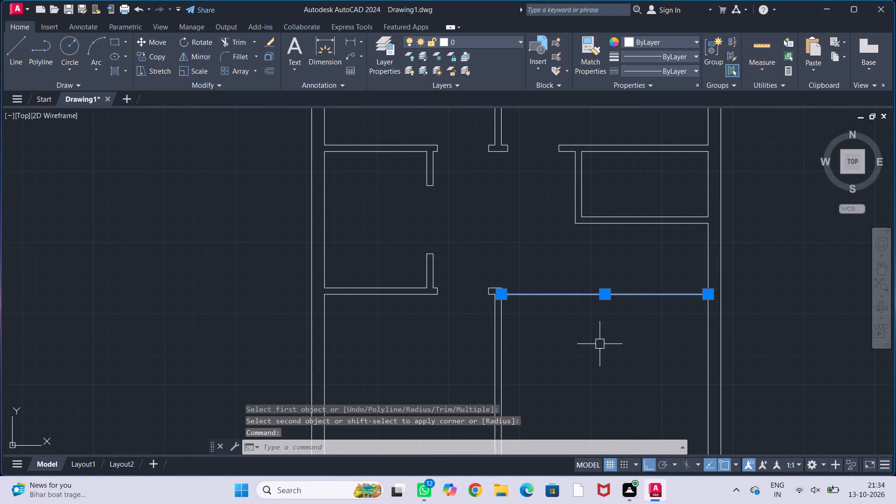
pyautogui.press('Delete')
pyautogui.scroll(-2, 600, 339)
pyautogui.moveTo(602, 344); pyautogui.dragTo(549, 306, button='middle')
pyautogui.scroll(3, 577, 297)
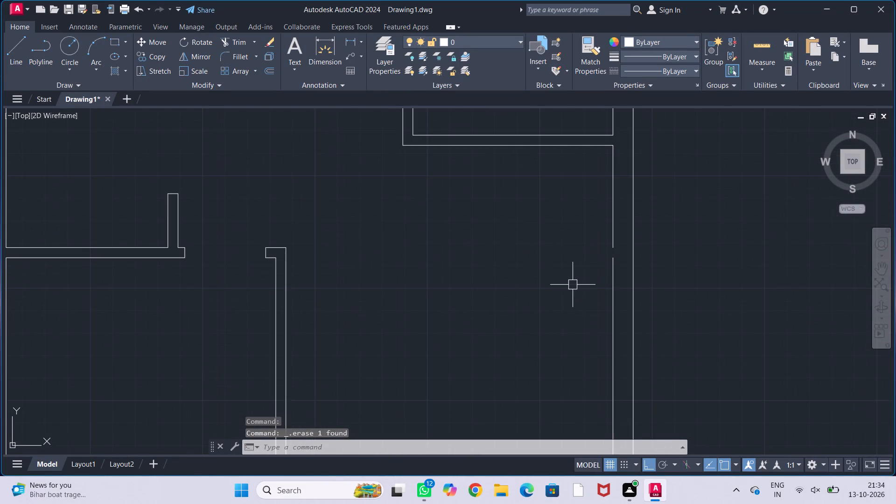
pyautogui.moveTo(538, 285); pyautogui.dragTo(503, 292, button='middle')
pyautogui.click(580, 237)
pyautogui.press('Delete')
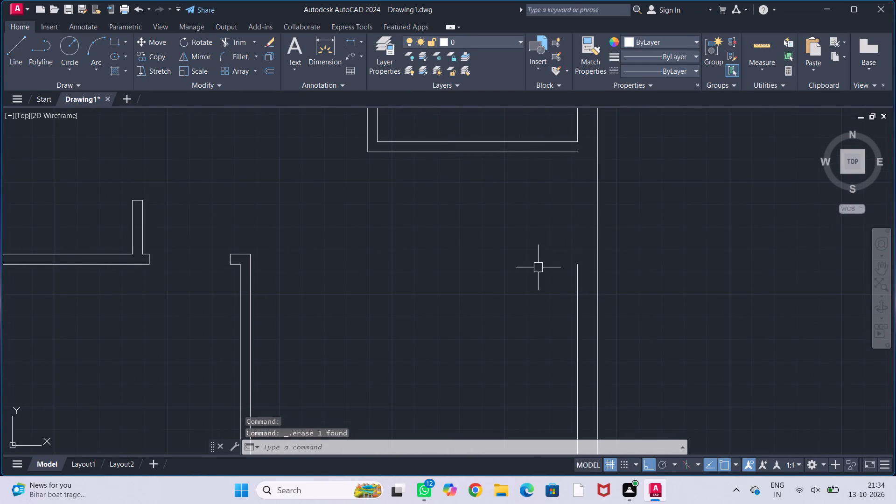
# Stretch the right outer wall's remaining inner face up to the lower face of the small room's bottom partition.
pyautogui.click(580, 298)
pyautogui.click(580, 264)
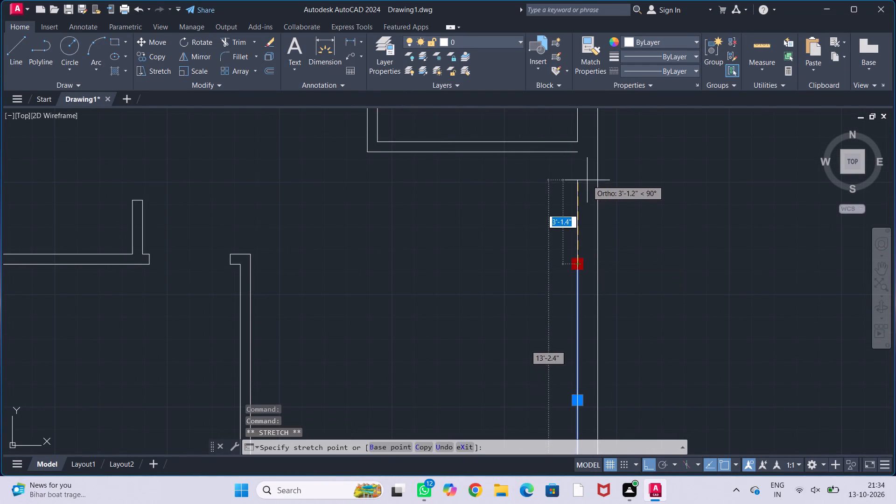
pyautogui.click(581, 157)
pyautogui.press('Escape')
pyautogui.press('Escape')
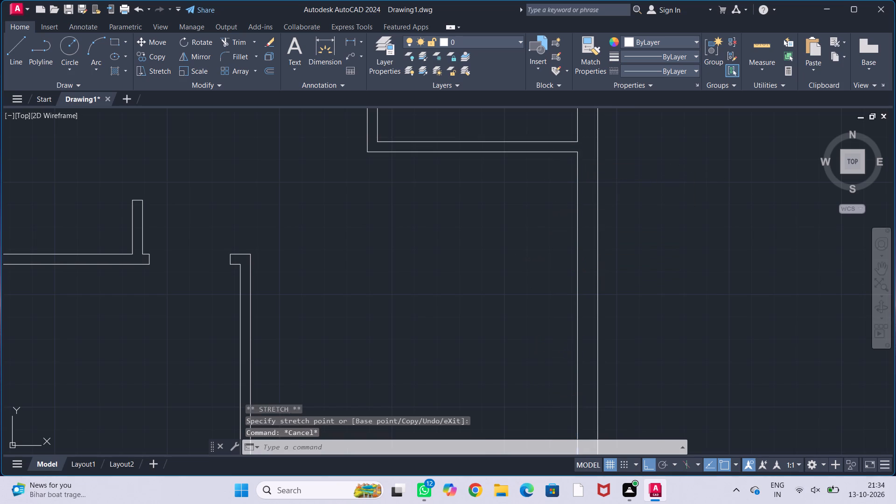
pyautogui.press('Escape')
pyautogui.press('Escape')
pyautogui.press('Escape')
# Offset the right face of the vertical partition between the two bottom rooms 4.5" to the right.
pyautogui.scroll(-2, 531, 266)
pyautogui.moveTo(482, 311); pyautogui.dragTo(494, 295, button='middle')
pyautogui.scroll(1, 513, 283)
pyautogui.moveTo(513, 283); pyautogui.dragTo(564, 265, button='middle')
pyautogui.scroll(-1, 564, 265)
pyautogui.moveTo(562, 278); pyautogui.dragTo(565, 268, button='middle')
pyautogui.scroll(1, 558, 281)
pyautogui.moveTo(558, 281); pyautogui.dragTo(554, 276, button='middle')
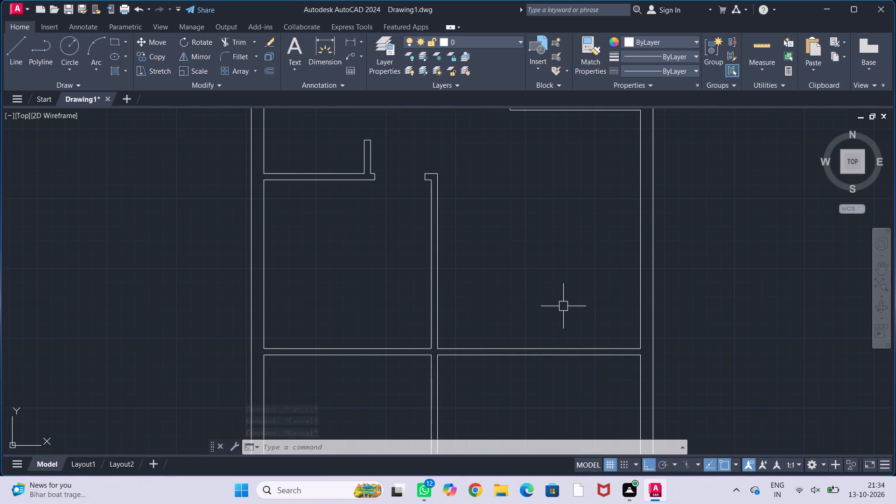
pyautogui.moveTo(567, 304); pyautogui.dragTo(579, 279, button='middle')
pyautogui.moveTo(578, 296); pyautogui.dragTo(588, 286, button='middle')
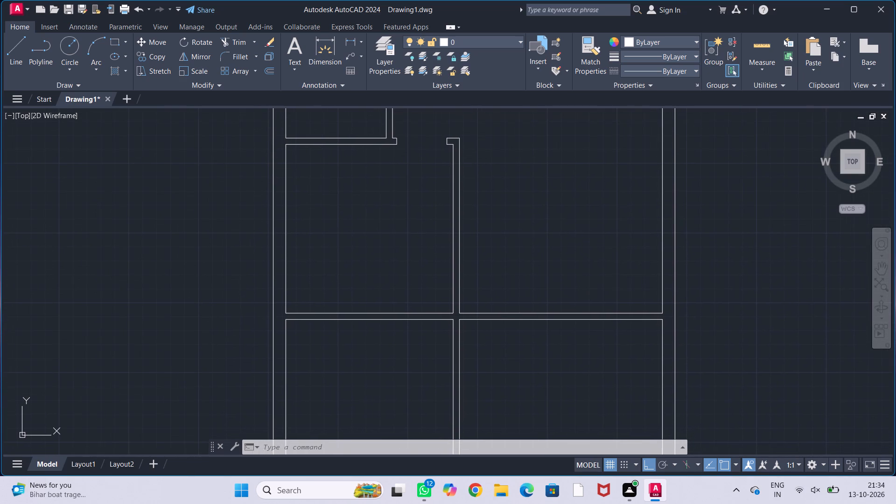
pyautogui.scroll(-1, 595, 281)
pyautogui.moveTo(595, 281); pyautogui.dragTo(595, 257, button='middle')
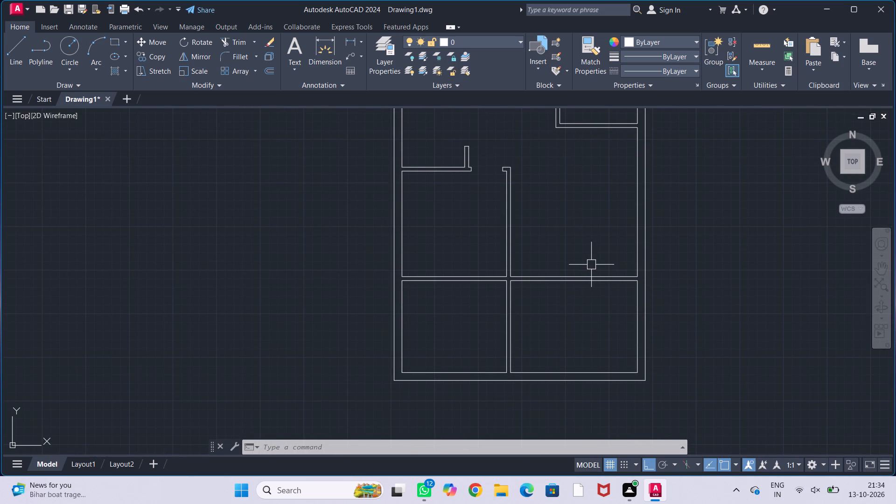
pyautogui.moveTo(587, 260); pyautogui.dragTo(595, 250, button='middle')
pyautogui.scroll(2, 528, 287)
pyautogui.moveTo(537, 284); pyautogui.dragTo(546, 269, button='middle')
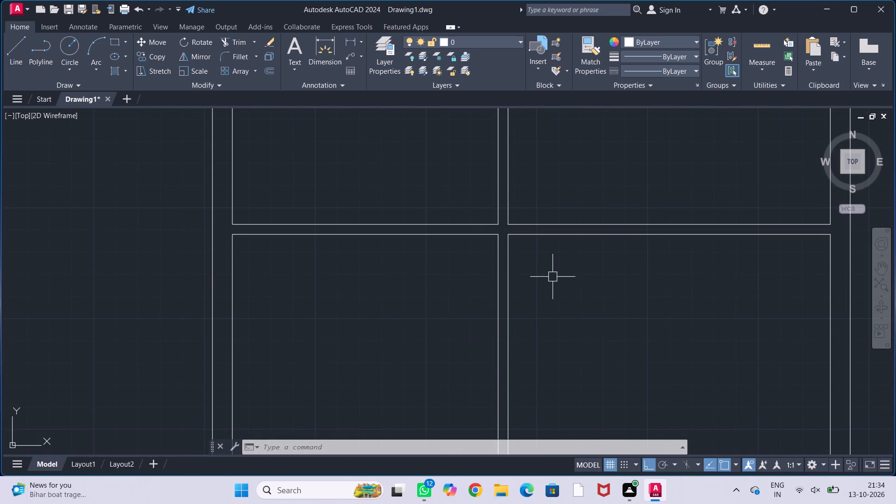
pyautogui.moveTo(548, 329); pyautogui.dragTo(553, 274, button='middle')
pyautogui.scroll(-1, 570, 280)
pyautogui.moveTo(578, 297); pyautogui.dragTo(555, 289, button='middle')
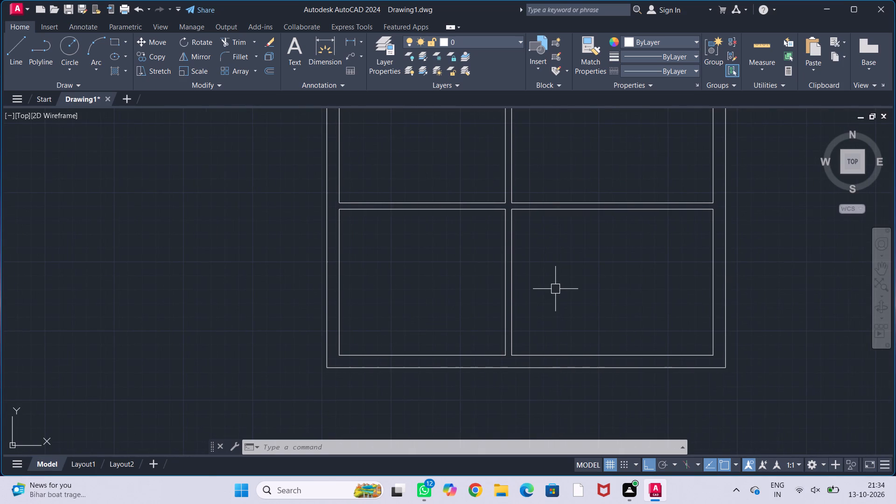
pyautogui.write('off')
pyautogui.press('Return')
pyautogui.write('4.5"')
pyautogui.press('Return')
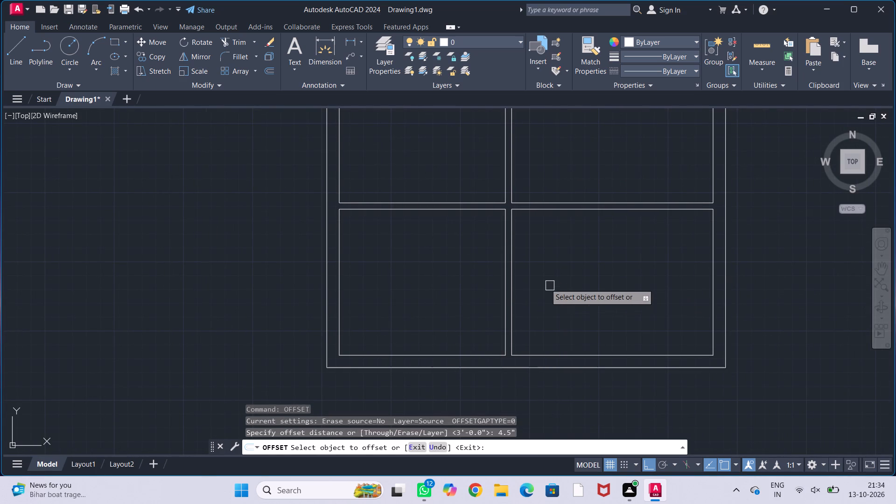
pyautogui.moveTo(512, 319); pyautogui.dragTo(521, 319)
pyautogui.click(548, 318)
pyautogui.press('Escape')
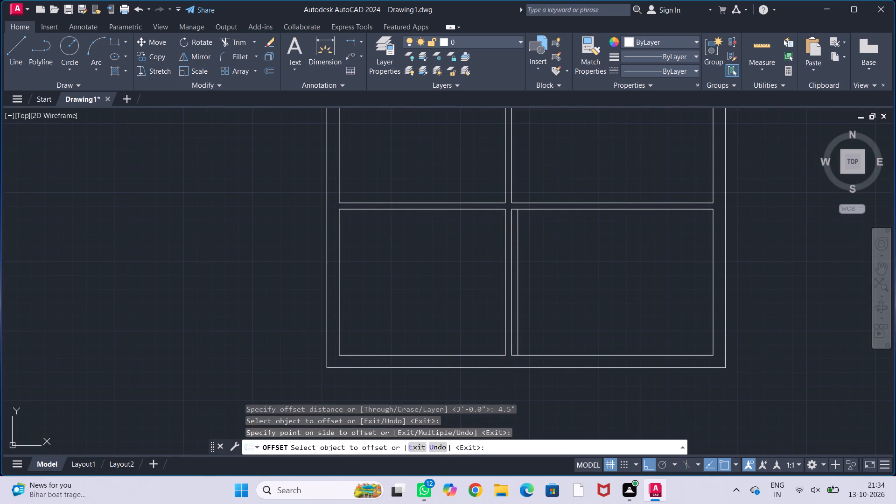
pyautogui.press('Escape')
pyautogui.press('Escape')
pyautogui.press('Escape')
# Offset the newly offset jamb line in the bottom-right room 3' to the right.
pyautogui.write('off')
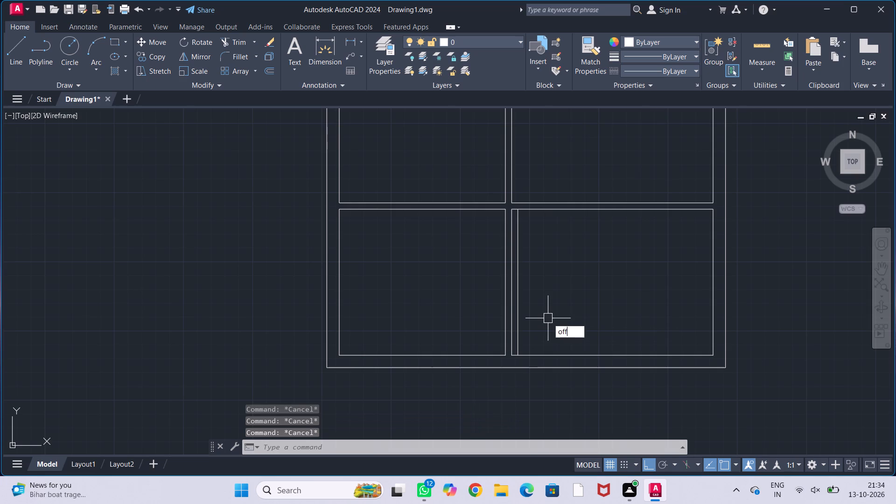
pyautogui.press('Return')
pyautogui.write("3'")
pyautogui.press('Return')
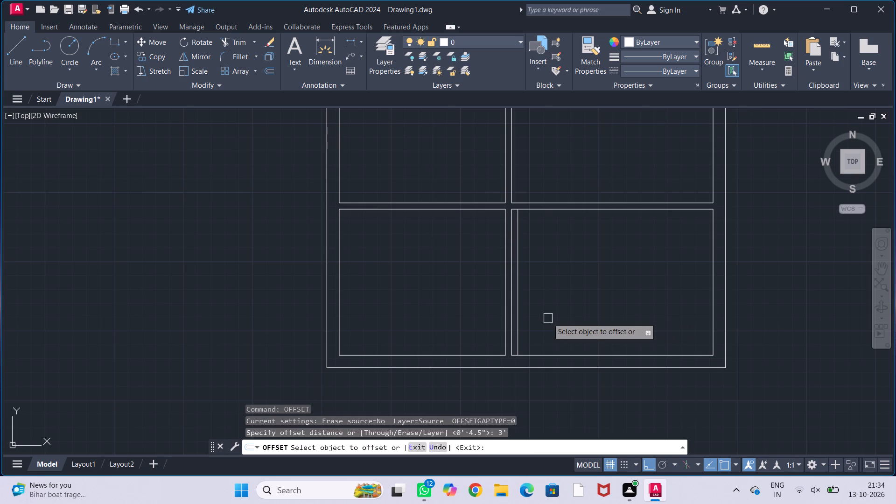
pyautogui.moveTo(518, 334); pyautogui.dragTo(527, 334)
pyautogui.click(642, 324)
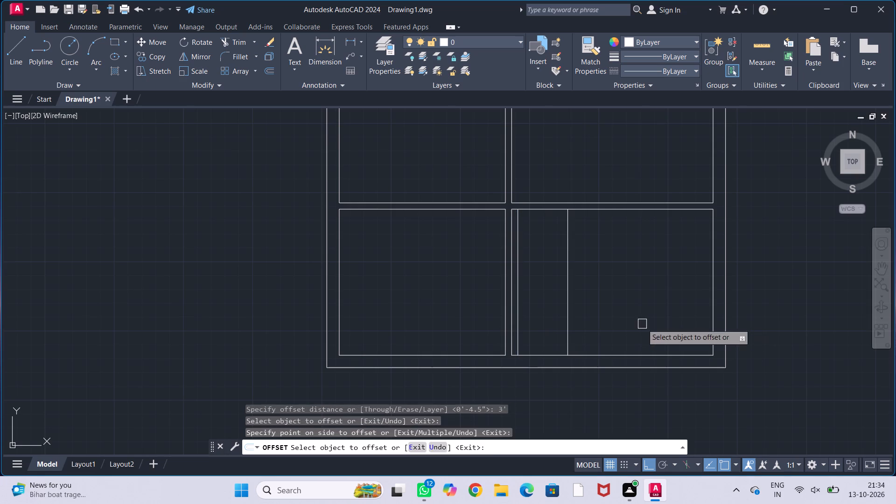
pyautogui.press('Escape')
pyautogui.press('Escape')
pyautogui.press('Escape')
pyautogui.press('Escape')
pyautogui.press('Escape')
# Extend both vertical jamb lines up through the horizontal partition and down through the bottom outer wall.
pyautogui.write('ex')
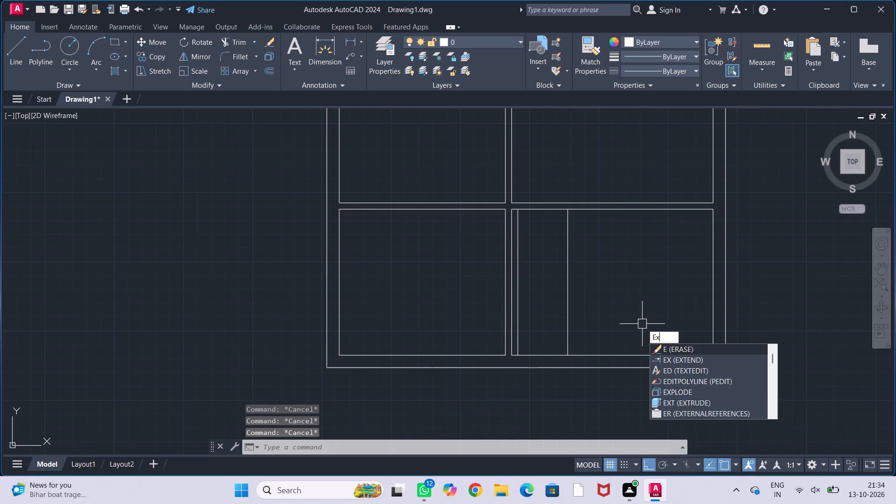
pyautogui.press('Return')
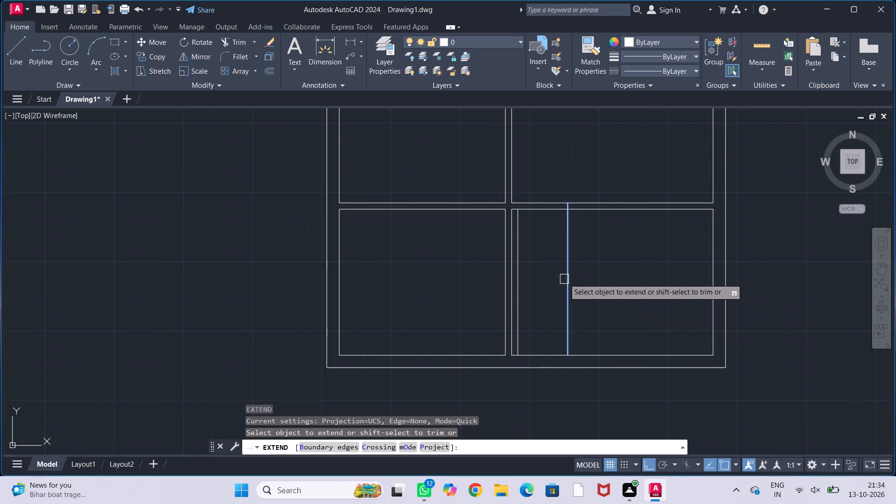
pyautogui.click(565, 272)
pyautogui.click(570, 332)
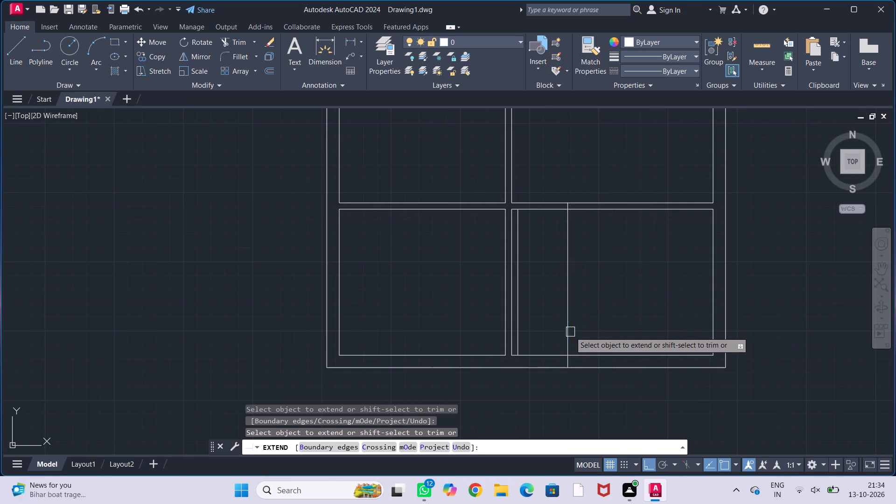
pyautogui.click(518, 327)
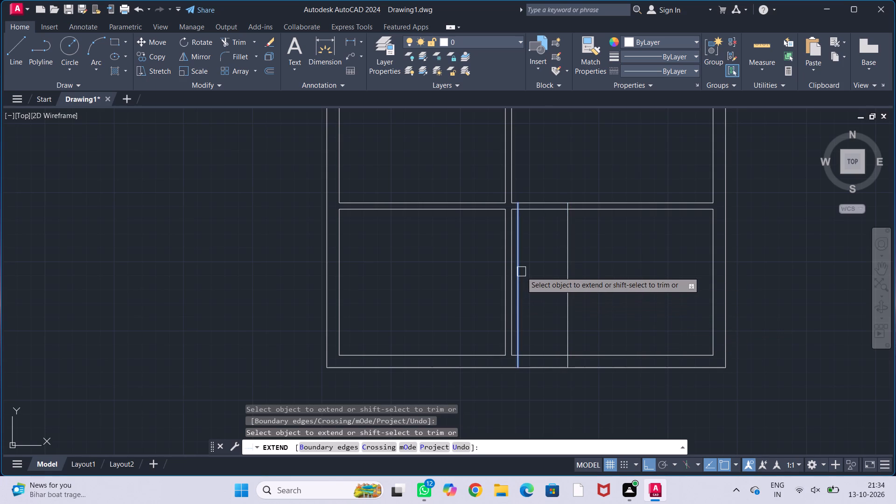
pyautogui.click(521, 272)
pyautogui.press('Escape')
pyautogui.press('Escape')
pyautogui.press('Escape')
pyautogui.press('Escape')
pyautogui.press('Escape')
pyautogui.press('Escape')
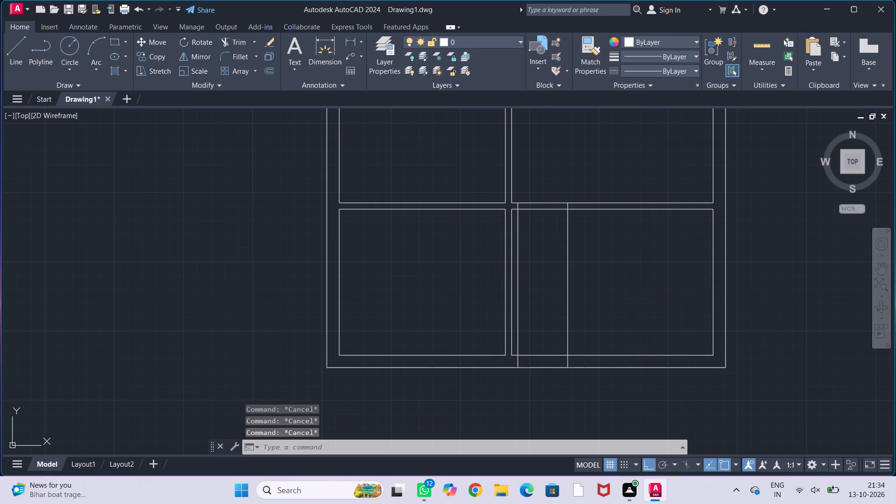
# Trim the jamb lines inside the room and the wall faces between them, cutting 3' openings in the partition and bottom outer wall.
pyautogui.write('tr')
pyautogui.press('Return')
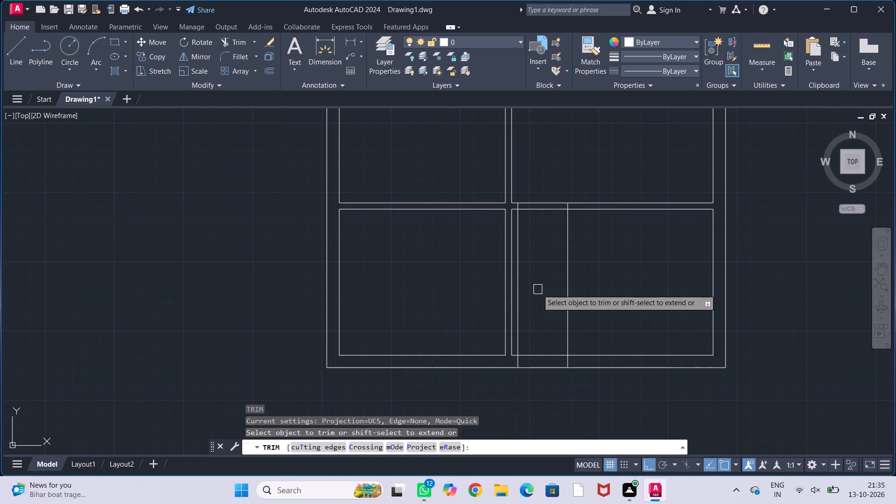
pyautogui.click(518, 311)
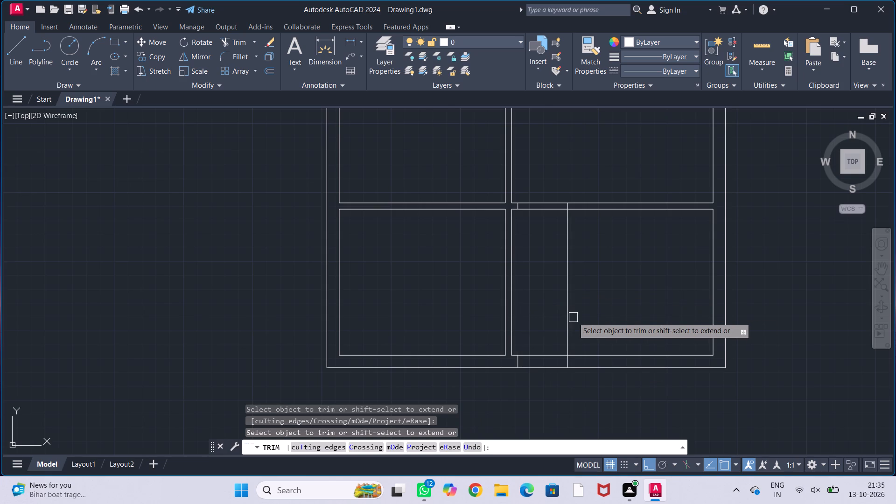
pyautogui.click(571, 321)
pyautogui.moveTo(546, 173); pyautogui.dragTo(548, 243)
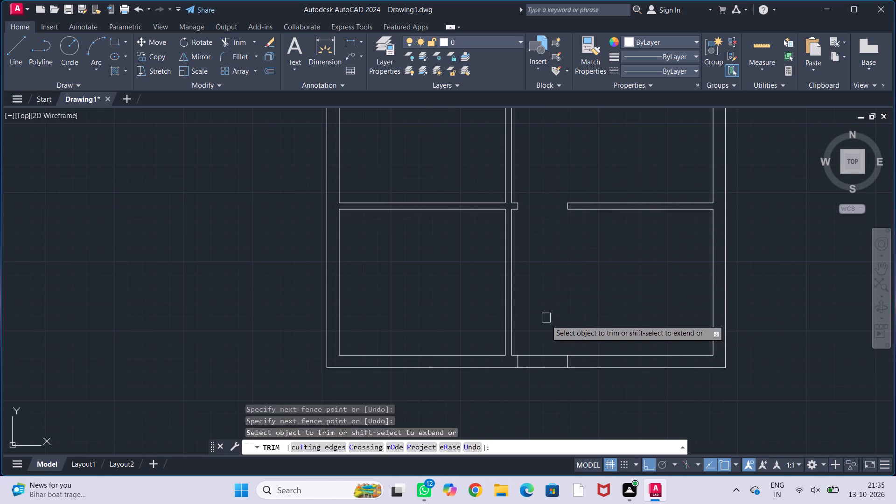
pyautogui.moveTo(546, 329); pyautogui.dragTo(553, 408)
pyautogui.press('Escape')
pyautogui.press('Escape')
pyautogui.press('Escape')
pyautogui.press('Escape')
pyautogui.press('Escape')
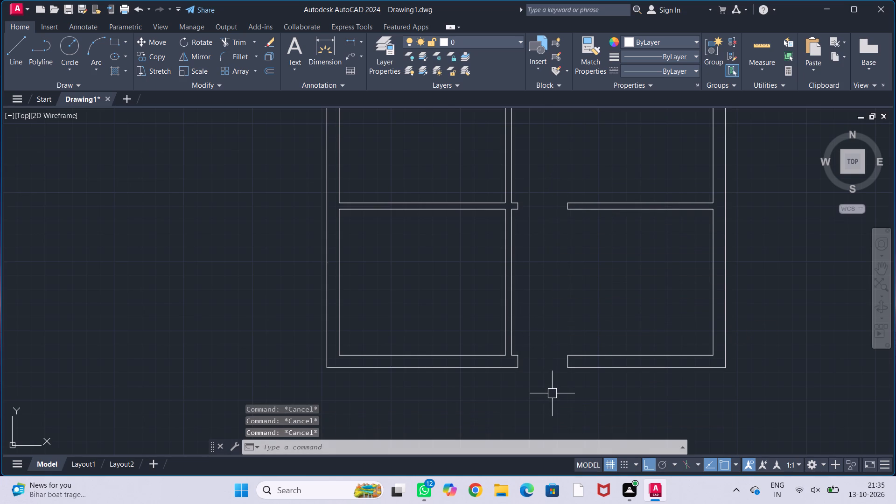
# Offset the lower face of the horizontal partition above the bottom-left room 4.5" downward.
pyautogui.scroll(-3, 552, 393)
pyautogui.moveTo(551, 392); pyautogui.dragTo(536, 361, button='middle')
pyautogui.scroll(2, 536, 358)
pyautogui.moveTo(539, 369); pyautogui.dragTo(553, 359, button='middle')
pyautogui.moveTo(526, 256); pyautogui.dragTo(526, 283, button='middle')
pyautogui.scroll(4, 520, 279)
pyautogui.moveTo(497, 292); pyautogui.dragTo(505, 255, button='middle')
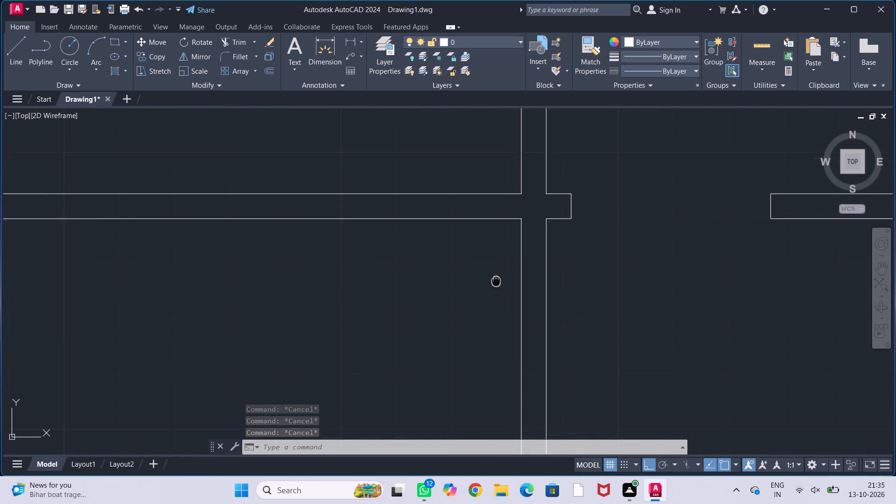
pyautogui.moveTo(505, 255); pyautogui.dragTo(521, 238, button='middle')
pyautogui.scroll(-2, 522, 238)
pyautogui.middleClick(509, 250)
pyautogui.write('off')
pyautogui.press('Return')
pyautogui.write('4.5"')
pyautogui.press('Return')
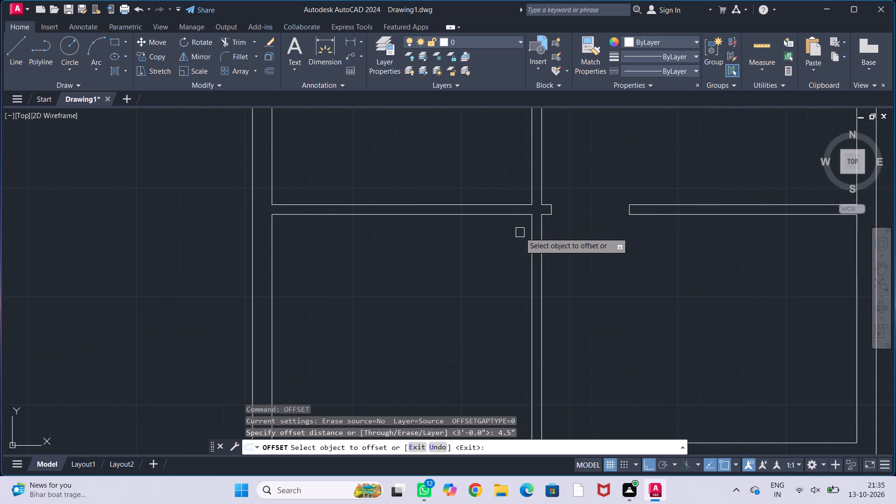
pyautogui.moveTo(515, 217); pyautogui.dragTo(514, 223)
pyautogui.click(499, 266)
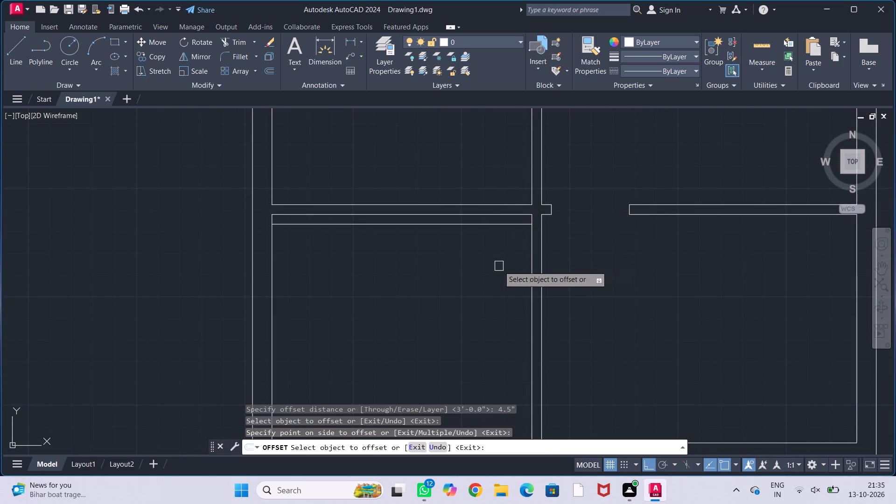
pyautogui.press('Escape')
pyautogui.press('Escape')
pyautogui.press('Escape')
pyautogui.press('Escape')
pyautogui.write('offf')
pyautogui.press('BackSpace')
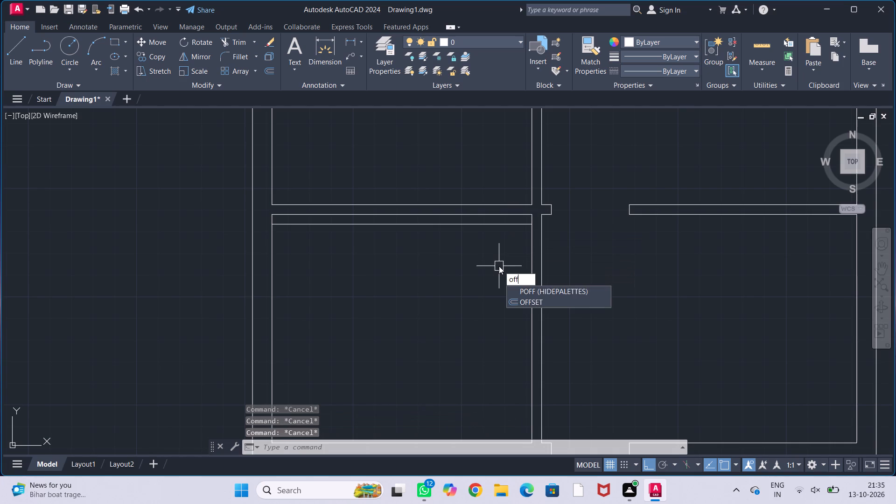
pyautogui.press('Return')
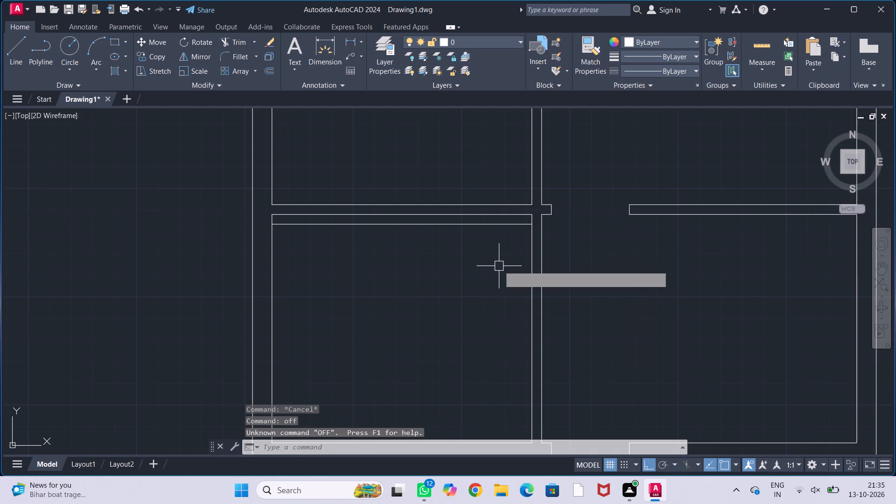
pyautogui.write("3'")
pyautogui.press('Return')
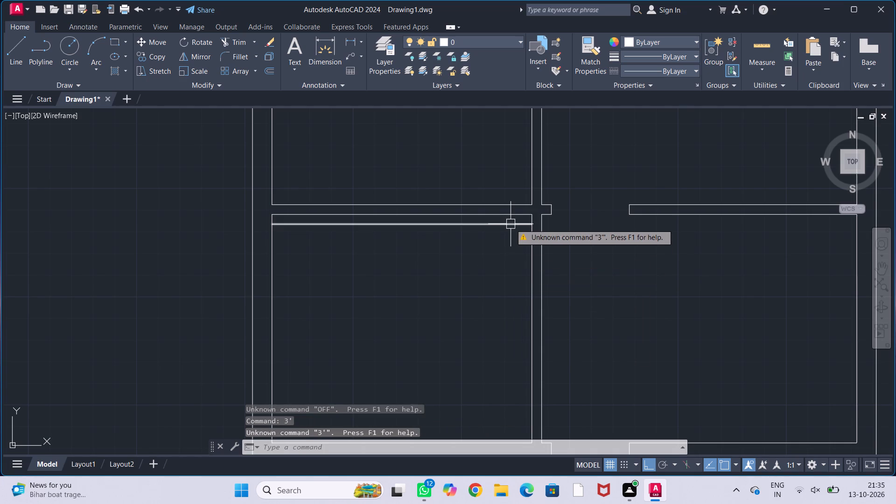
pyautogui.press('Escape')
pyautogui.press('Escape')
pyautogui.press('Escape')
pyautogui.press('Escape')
# Offset the new horizontal line in the bottom-left room 3' downward.
pyautogui.write('off')
pyautogui.press('Return')
pyautogui.write("3'")
pyautogui.press('Return')
pyautogui.click(501, 225)
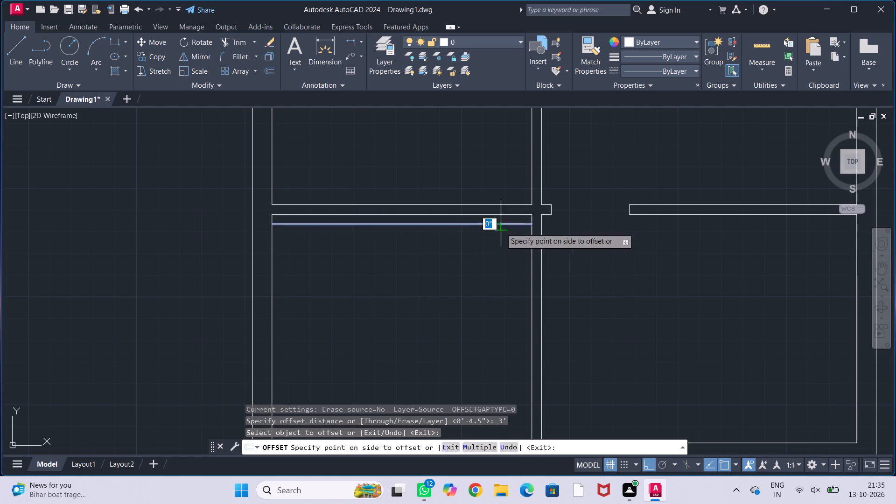
pyautogui.click(495, 284)
pyautogui.press('Escape')
pyautogui.press('Escape')
pyautogui.press('Escape')
pyautogui.press('Escape')
# Extend both horizontal jamb lines across the vertical partition to its right face.
pyautogui.press('e')
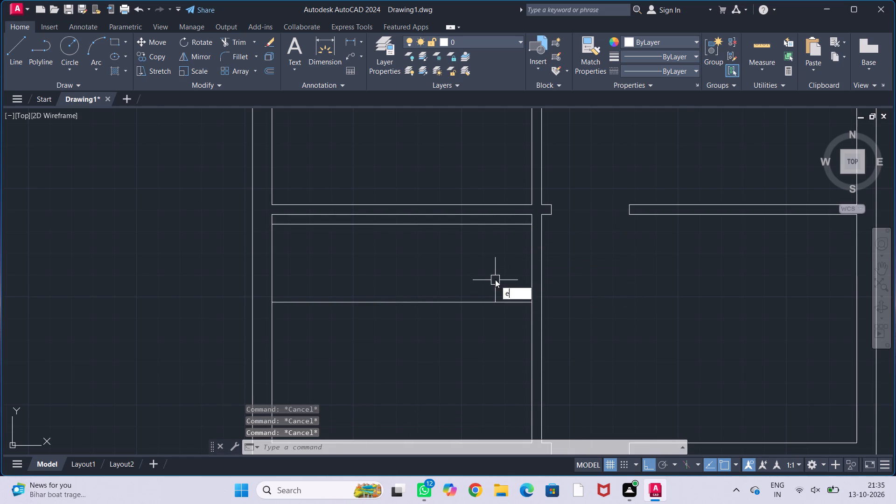
pyautogui.press('x')
pyautogui.press('Return')
pyautogui.click(507, 222)
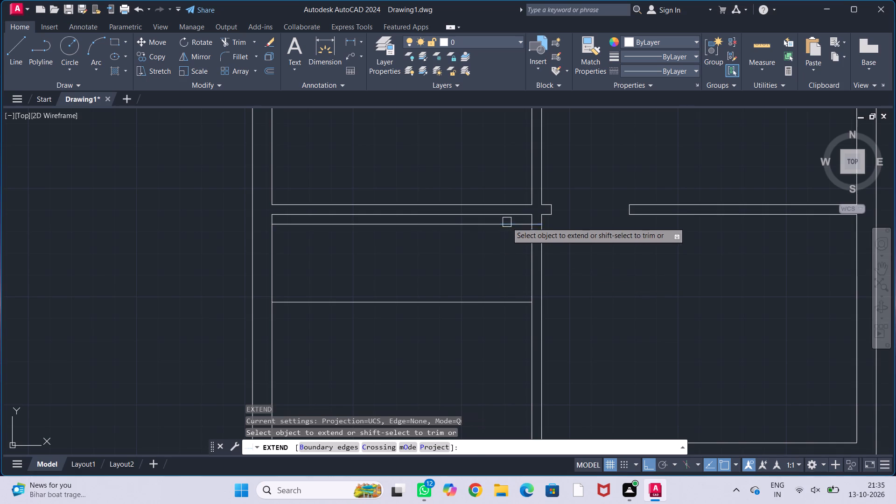
pyautogui.click(511, 301)
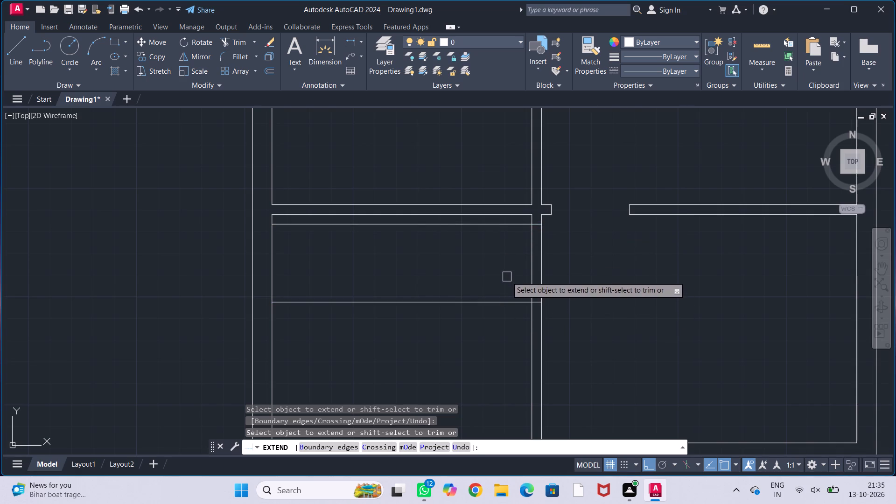
pyautogui.press('Escape')
pyautogui.press('Escape')
pyautogui.press('Escape')
pyautogui.press('Escape')
pyautogui.press('Escape')
# Trim the vertical partition's faces between the jamb lines and remove the leftover lines across the bottom-left room, leaving a 3' doorway.
pyautogui.write('tr')
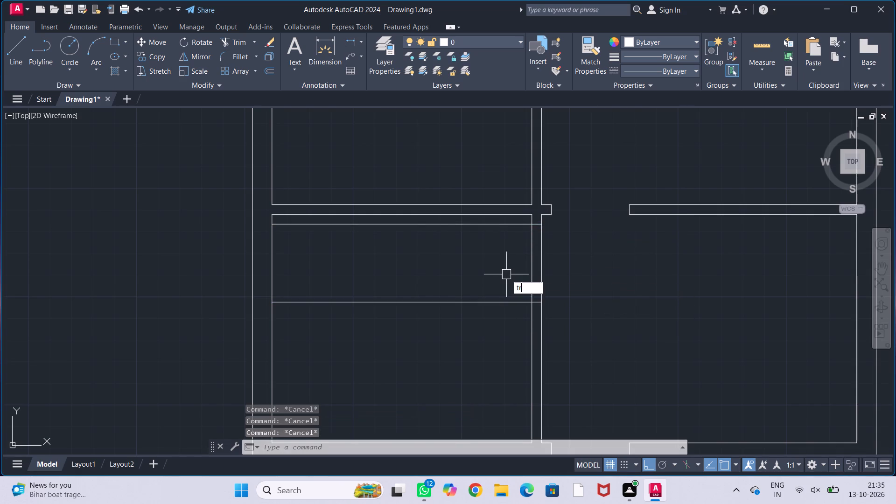
pyautogui.press('Return')
pyautogui.moveTo(508, 264); pyautogui.dragTo(626, 269)
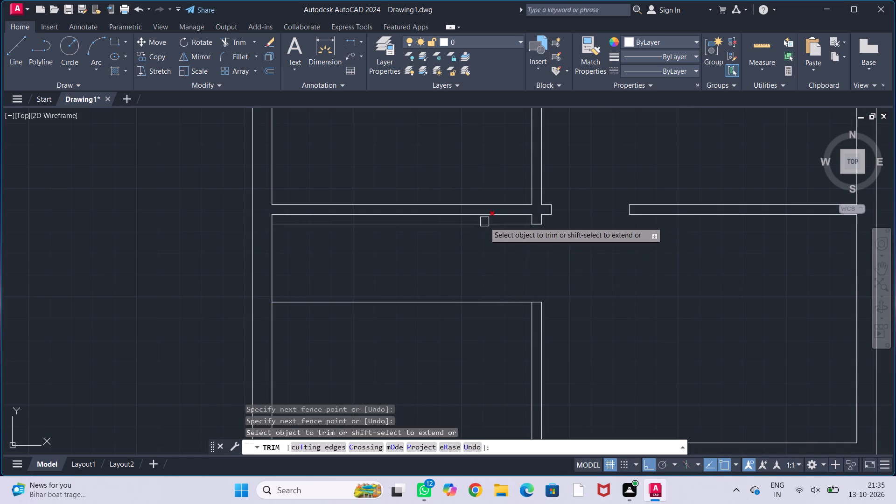
pyautogui.click(485, 225)
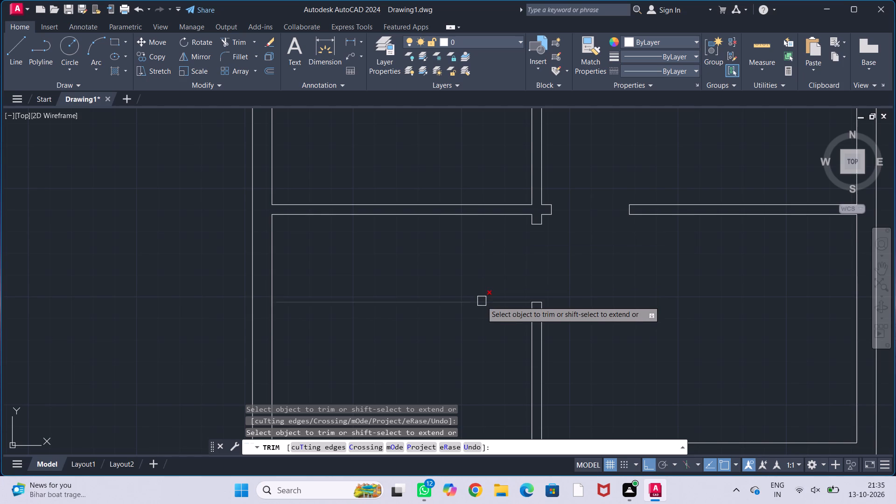
pyautogui.click(482, 301)
pyautogui.press('Escape')
pyautogui.press('Escape')
pyautogui.press('Escape')
pyautogui.press('Escape')
pyautogui.press('Escape')
# Offset the right outer wall's inner face in the bottom-right room 3' to the left.
pyautogui.scroll(-2, 494, 278)
pyautogui.moveTo(476, 292); pyautogui.dragTo(452, 288, button='middle')
pyautogui.moveTo(519, 287); pyautogui.dragTo(487, 283, button='middle')
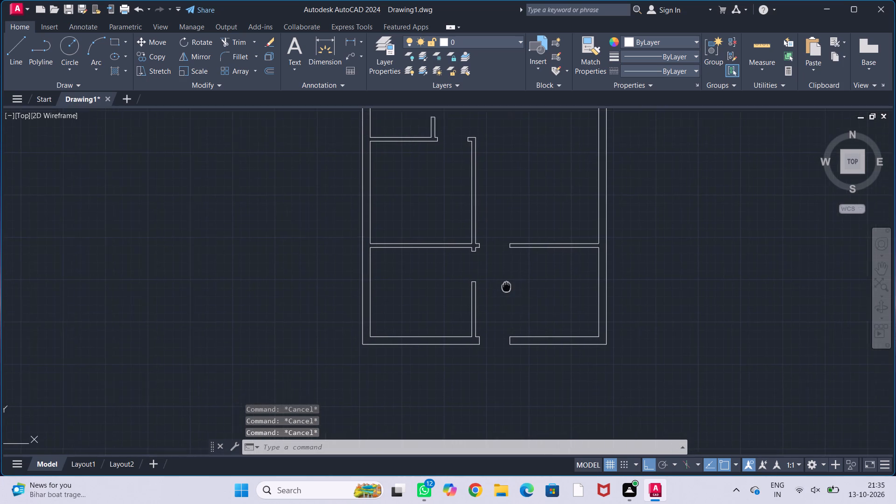
pyautogui.moveTo(487, 283); pyautogui.dragTo(481, 282, button='middle')
pyautogui.moveTo(517, 295); pyautogui.dragTo(485, 293, button='middle')
pyautogui.scroll(2, 531, 282)
pyautogui.moveTo(503, 294); pyautogui.dragTo(519, 285, button='middle')
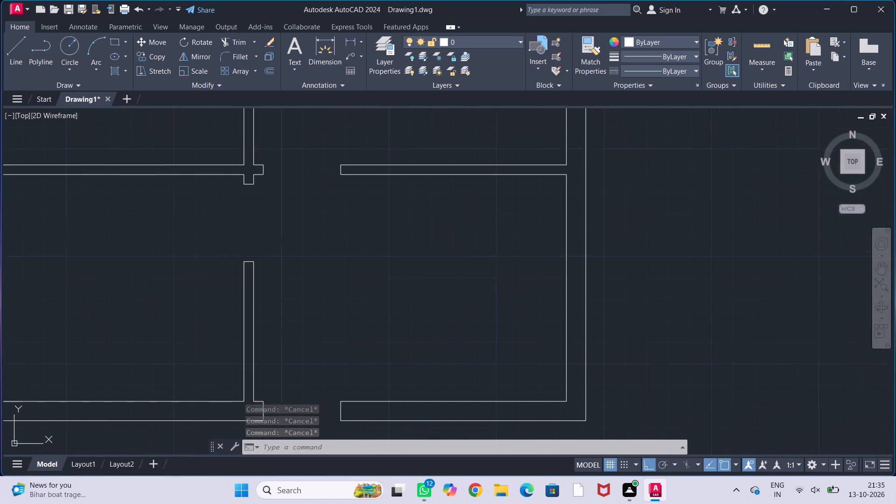
pyautogui.moveTo(519, 285); pyautogui.dragTo(544, 276, button='middle')
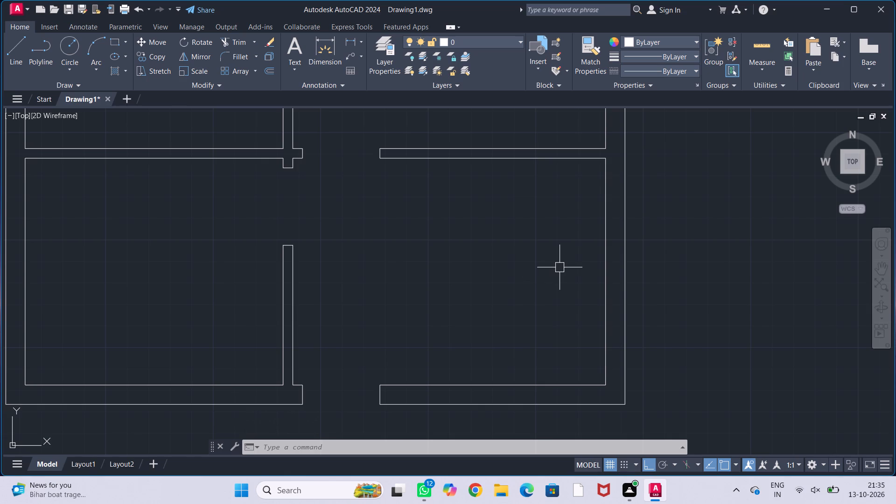
pyautogui.write('off')
pyautogui.press('Return')
pyautogui.write("3'")
pyautogui.press('Return')
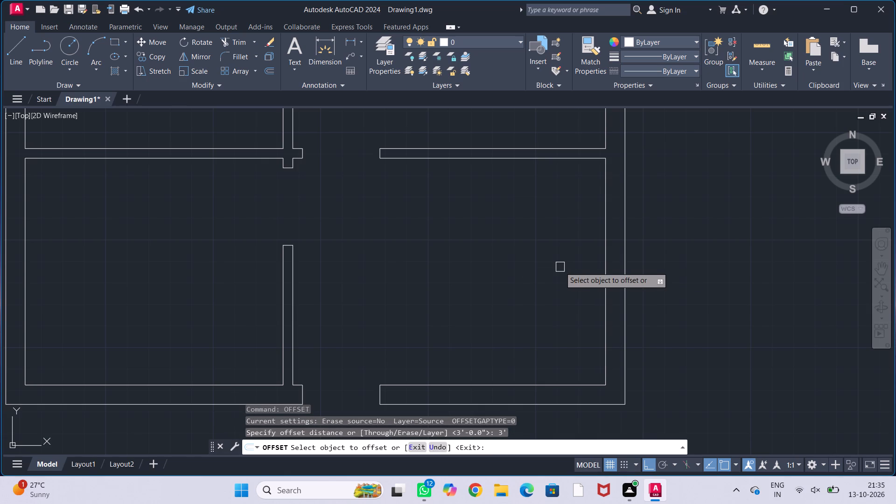
pyautogui.moveTo(603, 287); pyautogui.dragTo(597, 287)
pyautogui.click(577, 293)
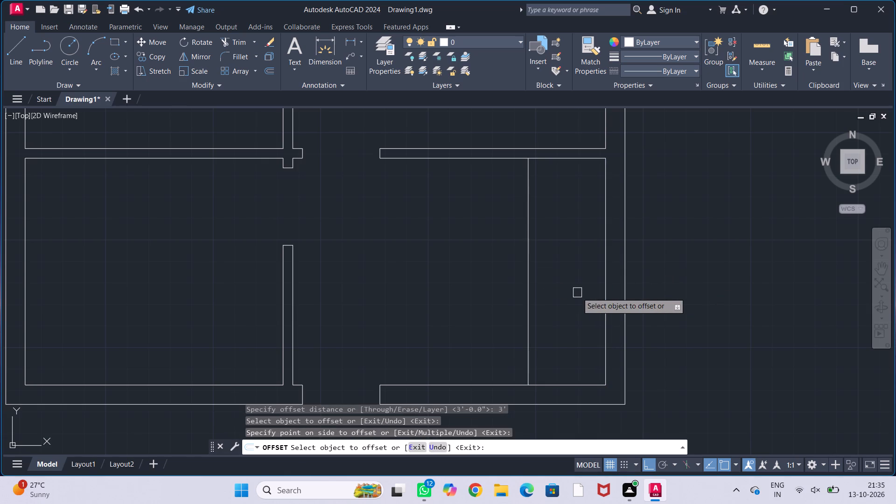
pyautogui.moveTo(577, 293); pyautogui.dragTo(600, 263, button='middle')
pyautogui.press('Escape')
pyautogui.press('Escape')
pyautogui.press('Escape')
pyautogui.press('Escape')
pyautogui.press('Escape')
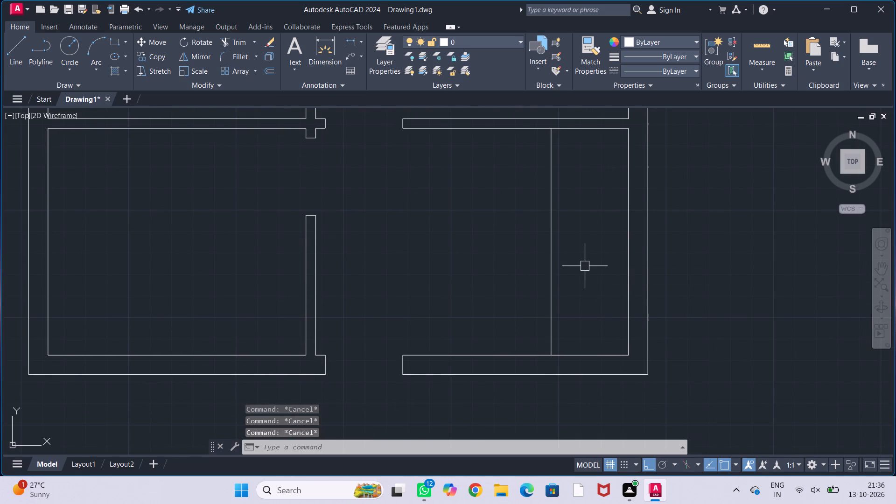
# Offset the vertical line in the bottom-right room 11" to the left five times in succession, each from the previous copy.
pyautogui.write('off')
pyautogui.press('Return')
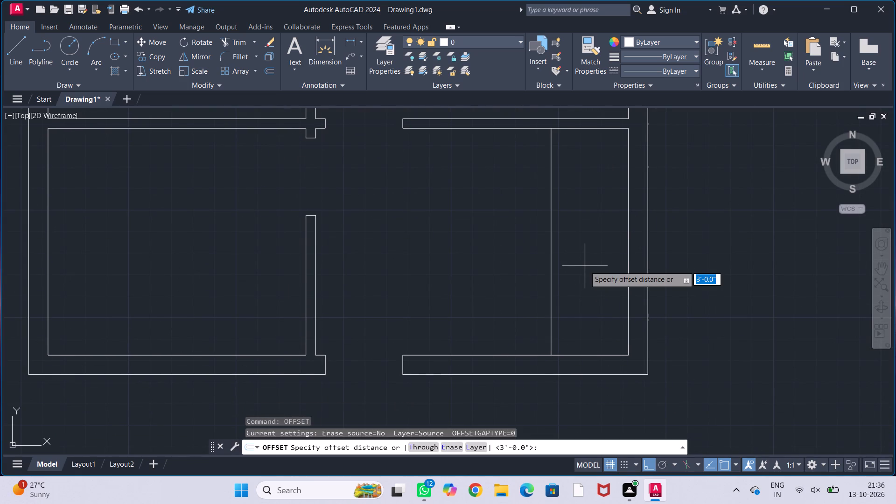
pyautogui.write('11')
pyautogui.hotkey('shift', '"')
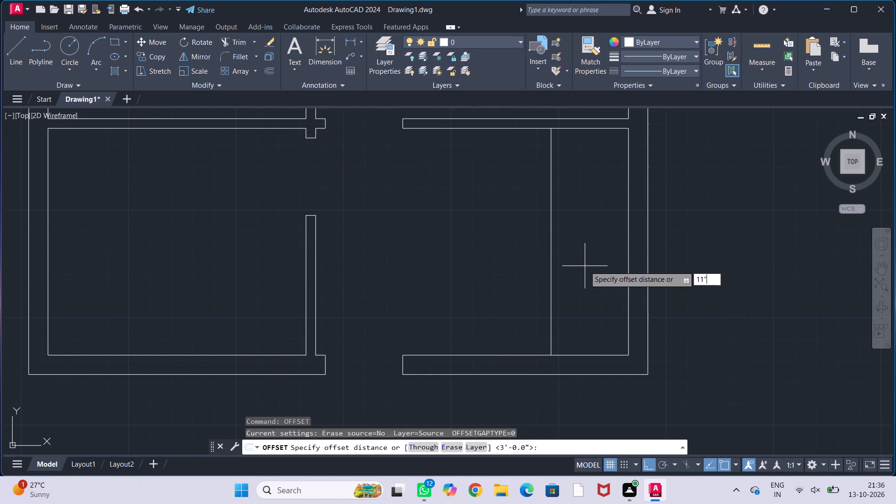
pyautogui.press('Return')
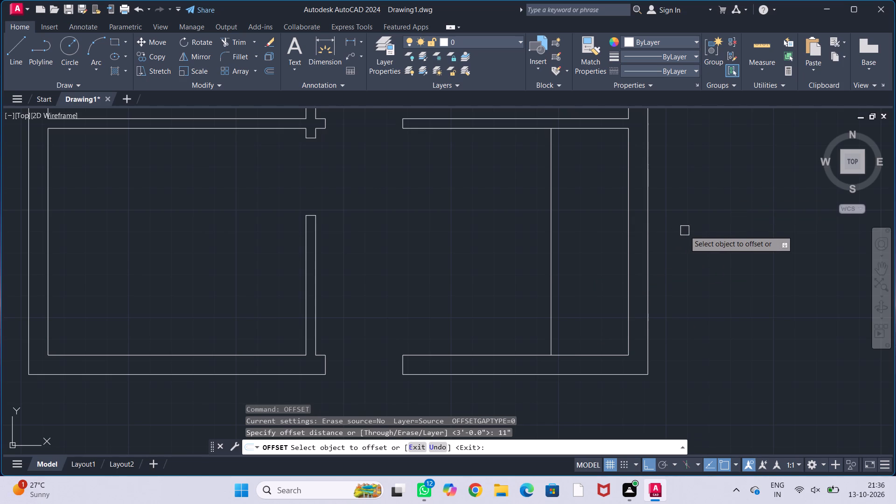
pyautogui.click(550, 220)
pyautogui.click(513, 231)
pyautogui.click(525, 248)
pyautogui.click(484, 257)
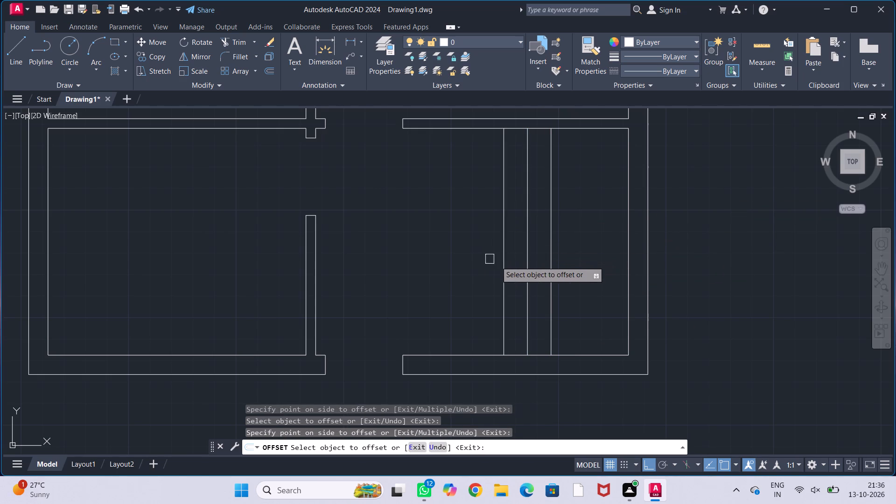
pyautogui.click(504, 268)
pyautogui.click(472, 273)
pyautogui.click(482, 282)
pyautogui.click(439, 289)
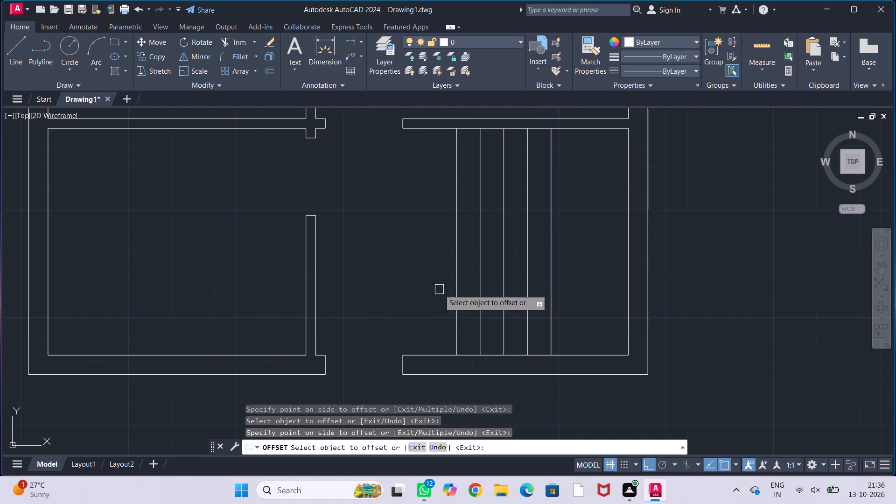
pyautogui.click(453, 296)
pyautogui.click(425, 301)
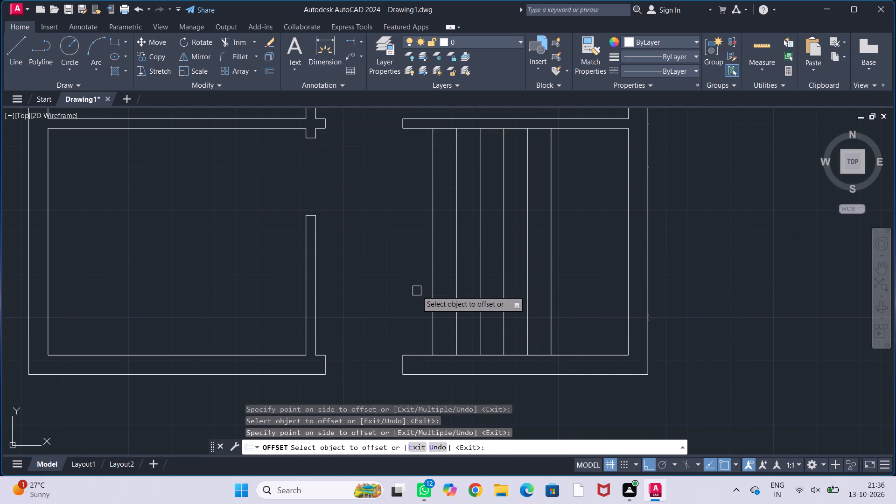
pyautogui.press('Escape')
pyautogui.press('Escape')
pyautogui.press('Escape')
pyautogui.press('Escape')
pyautogui.press('Escape')
pyautogui.press('Escape')
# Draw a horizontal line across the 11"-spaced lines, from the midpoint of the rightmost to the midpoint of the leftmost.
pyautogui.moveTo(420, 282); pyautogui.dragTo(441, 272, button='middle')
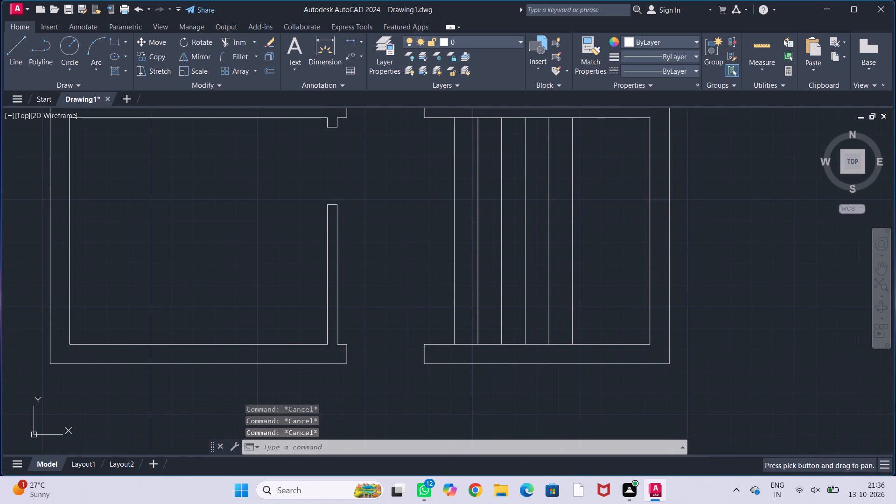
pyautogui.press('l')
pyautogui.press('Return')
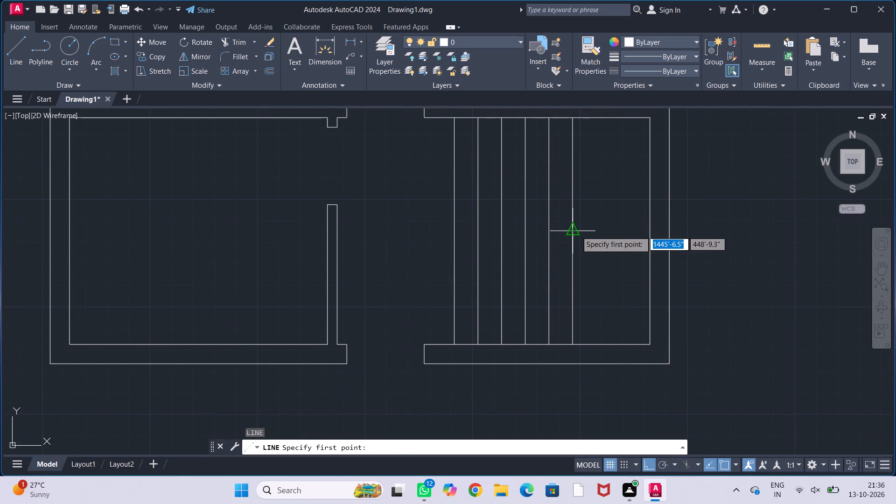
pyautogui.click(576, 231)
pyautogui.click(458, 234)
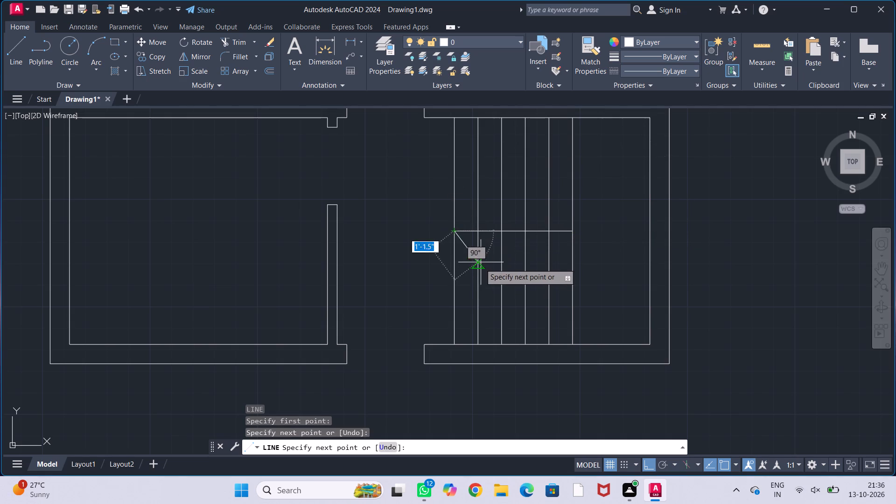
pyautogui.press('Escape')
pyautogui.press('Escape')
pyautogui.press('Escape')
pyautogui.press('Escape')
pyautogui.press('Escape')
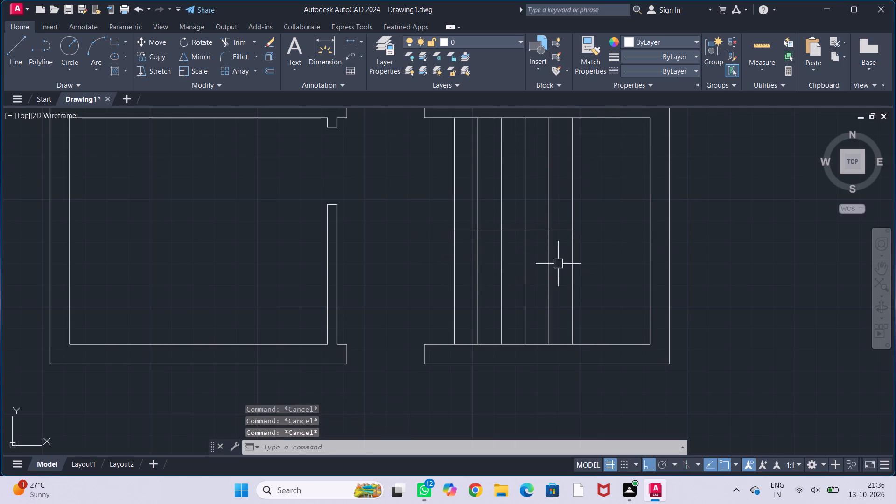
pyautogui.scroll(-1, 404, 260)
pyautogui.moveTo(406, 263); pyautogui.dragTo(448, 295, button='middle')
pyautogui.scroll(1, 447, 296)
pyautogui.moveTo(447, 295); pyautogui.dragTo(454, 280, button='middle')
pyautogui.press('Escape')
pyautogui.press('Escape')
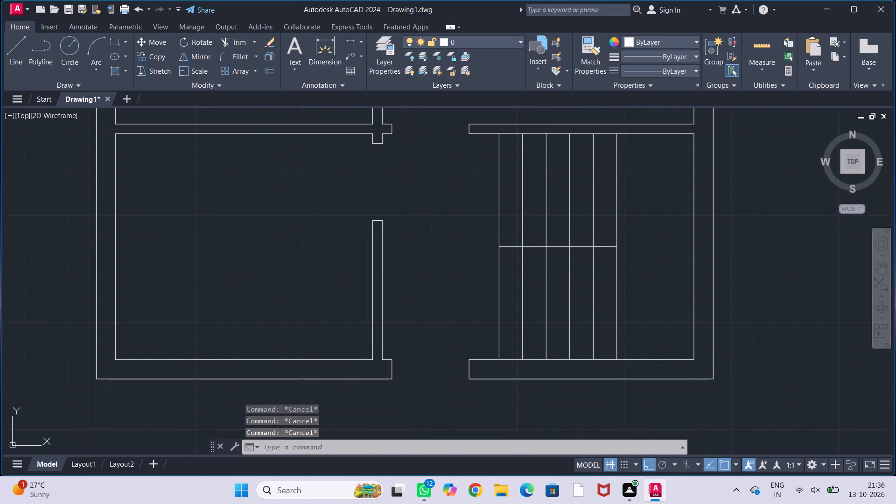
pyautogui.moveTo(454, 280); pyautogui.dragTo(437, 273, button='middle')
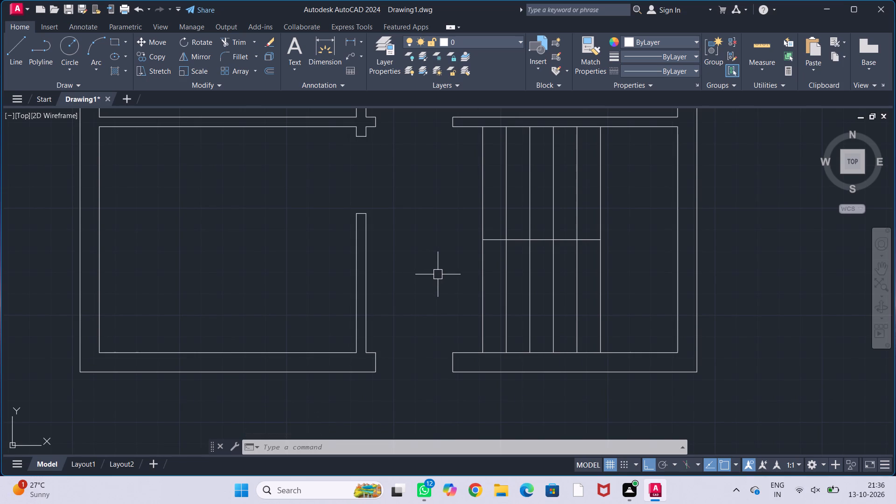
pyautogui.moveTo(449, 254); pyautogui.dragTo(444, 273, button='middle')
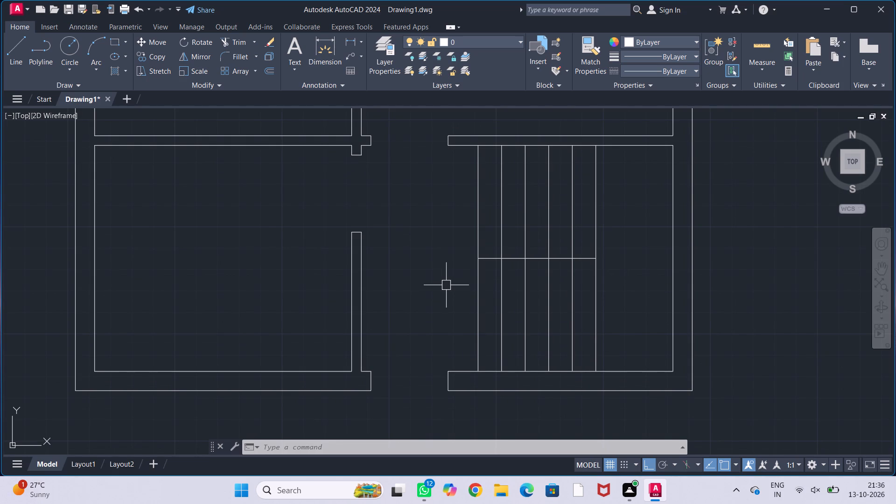
# Measure the length of the rightmost 11"-spaced line between the room's upper and lower walls with a linear dimension.
pyautogui.write('dli')
pyautogui.press('Return')
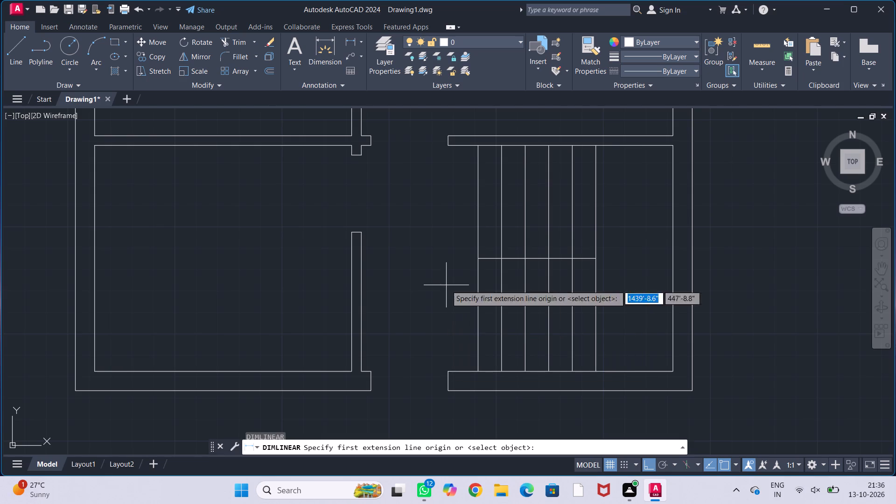
pyautogui.click(593, 147)
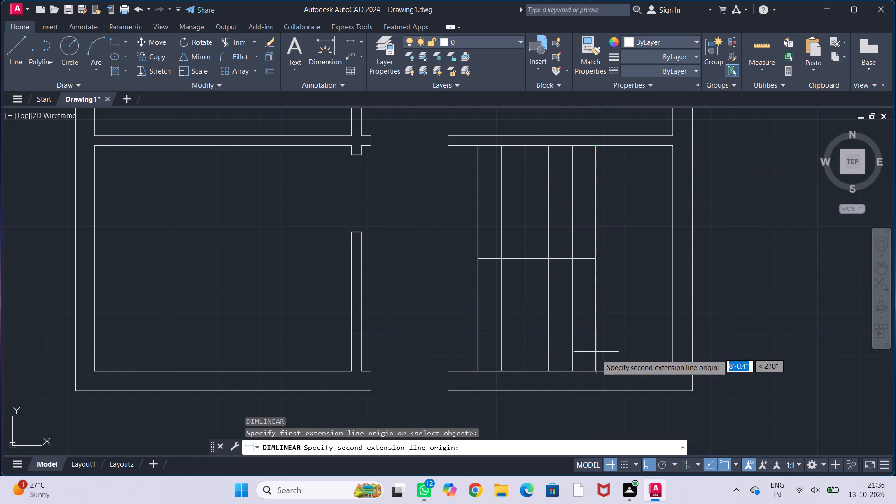
pyautogui.click(596, 367)
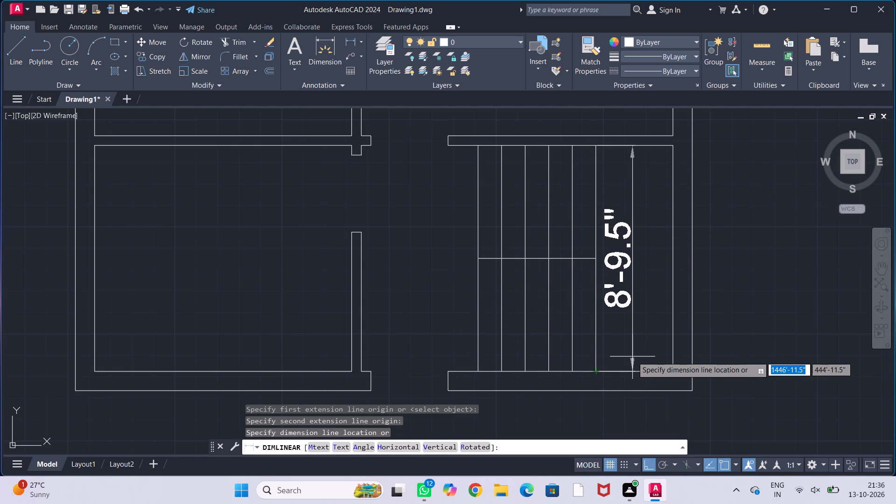
pyautogui.press('Escape')
pyautogui.press('Escape')
pyautogui.press('Escape')
pyautogui.press('Escape')
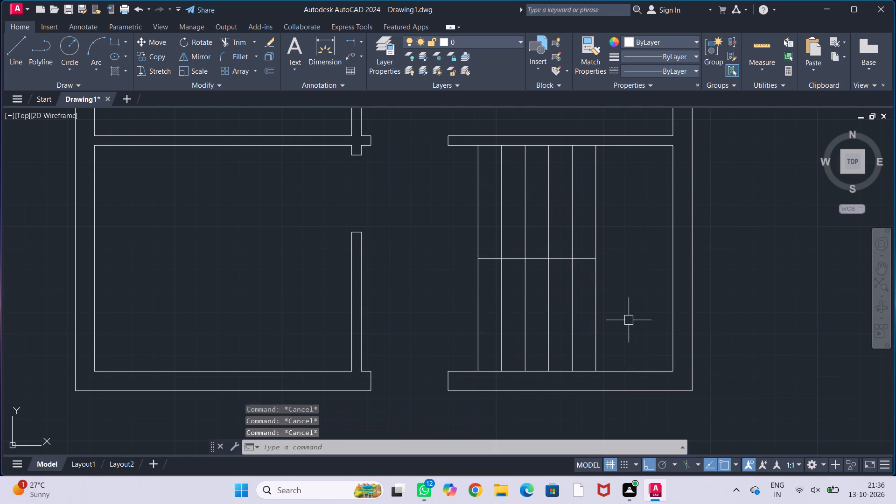
pyautogui.press('Escape')
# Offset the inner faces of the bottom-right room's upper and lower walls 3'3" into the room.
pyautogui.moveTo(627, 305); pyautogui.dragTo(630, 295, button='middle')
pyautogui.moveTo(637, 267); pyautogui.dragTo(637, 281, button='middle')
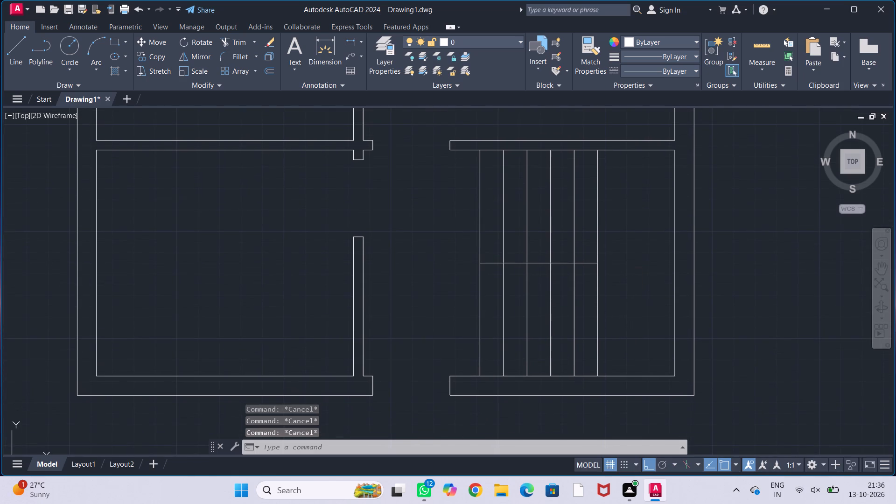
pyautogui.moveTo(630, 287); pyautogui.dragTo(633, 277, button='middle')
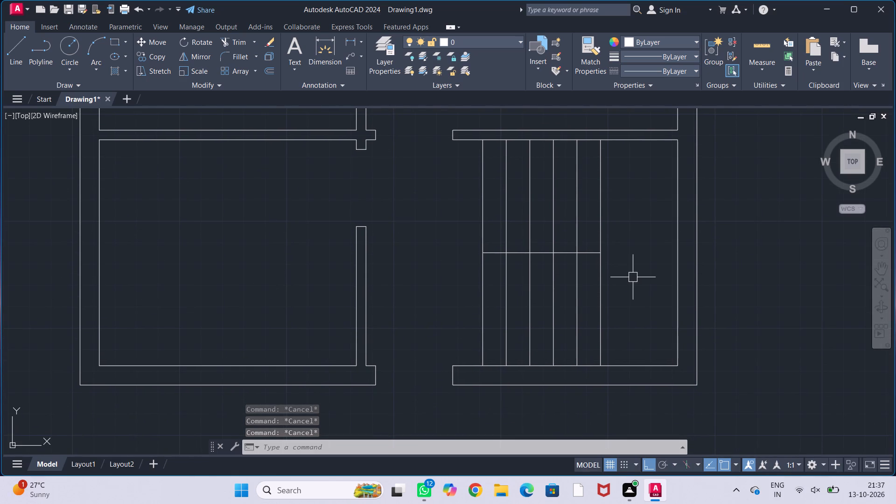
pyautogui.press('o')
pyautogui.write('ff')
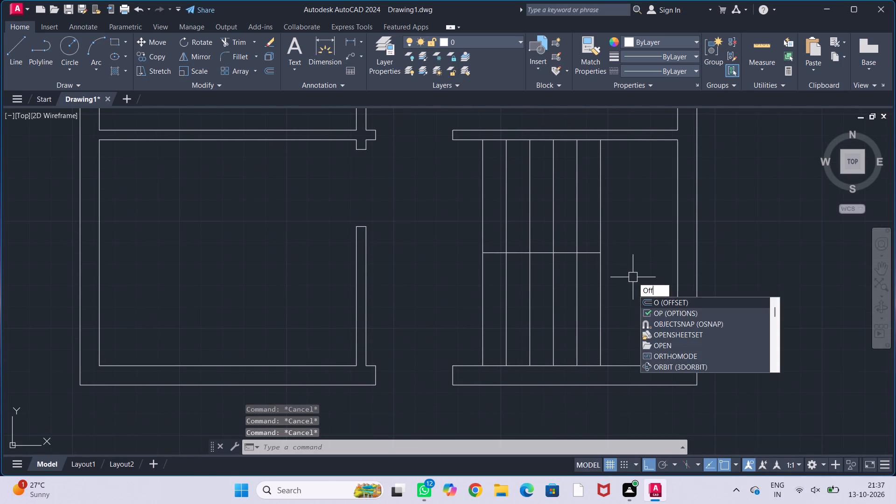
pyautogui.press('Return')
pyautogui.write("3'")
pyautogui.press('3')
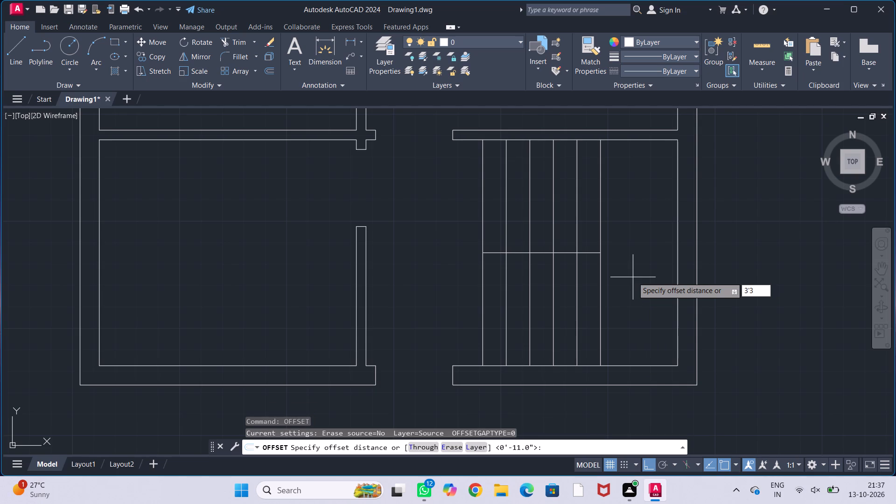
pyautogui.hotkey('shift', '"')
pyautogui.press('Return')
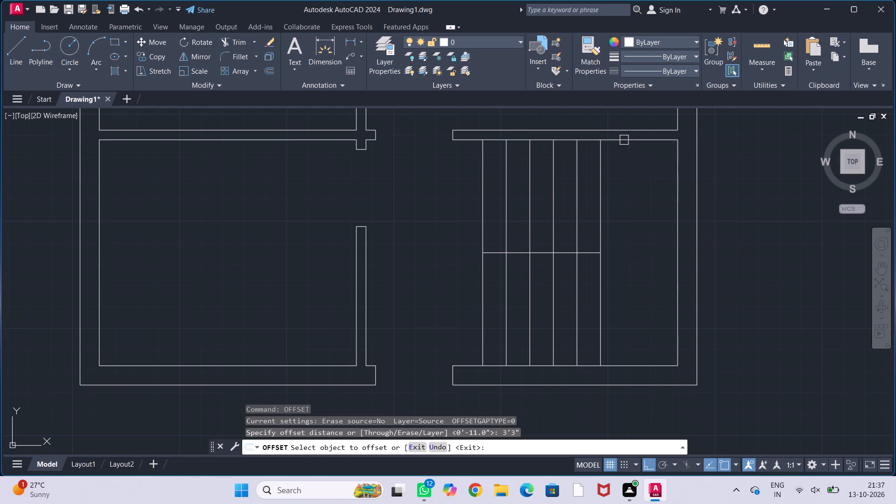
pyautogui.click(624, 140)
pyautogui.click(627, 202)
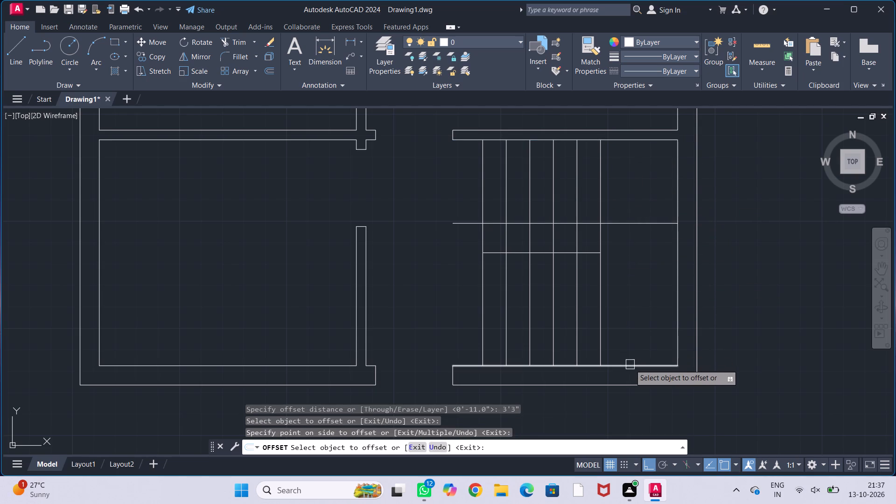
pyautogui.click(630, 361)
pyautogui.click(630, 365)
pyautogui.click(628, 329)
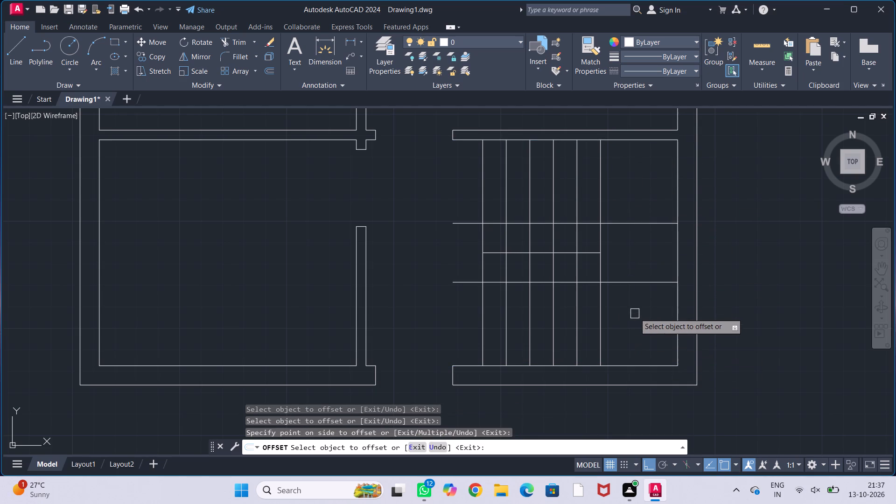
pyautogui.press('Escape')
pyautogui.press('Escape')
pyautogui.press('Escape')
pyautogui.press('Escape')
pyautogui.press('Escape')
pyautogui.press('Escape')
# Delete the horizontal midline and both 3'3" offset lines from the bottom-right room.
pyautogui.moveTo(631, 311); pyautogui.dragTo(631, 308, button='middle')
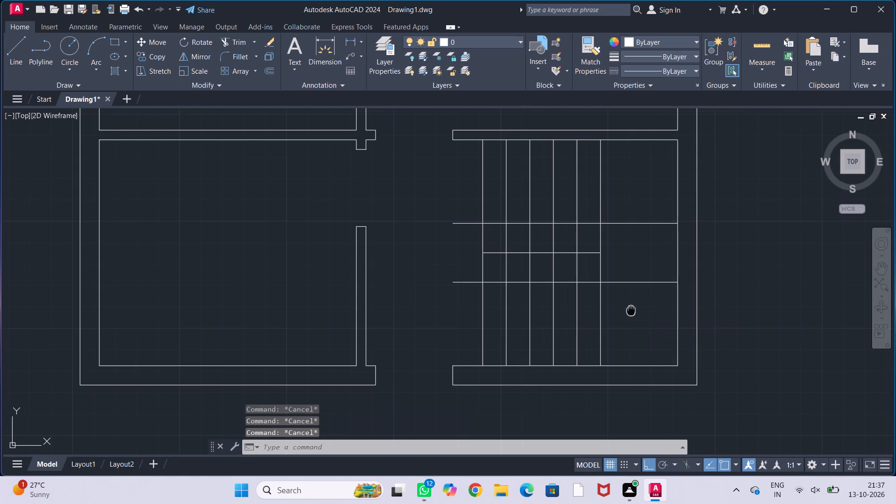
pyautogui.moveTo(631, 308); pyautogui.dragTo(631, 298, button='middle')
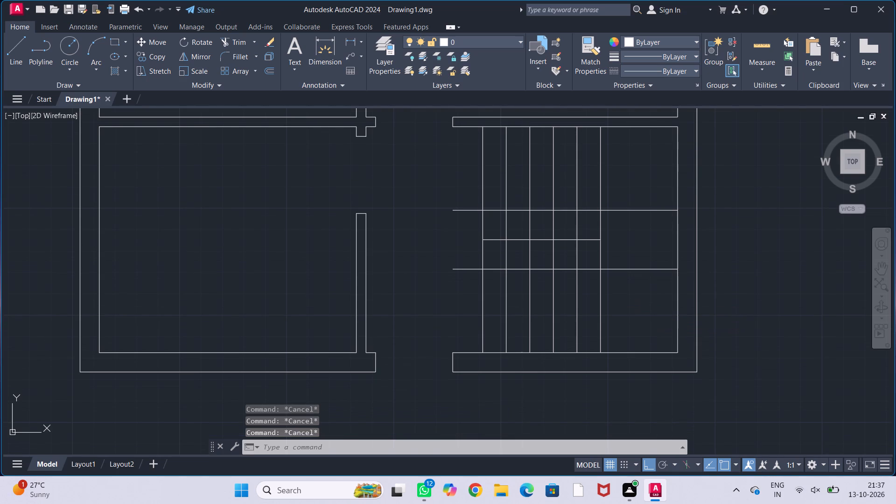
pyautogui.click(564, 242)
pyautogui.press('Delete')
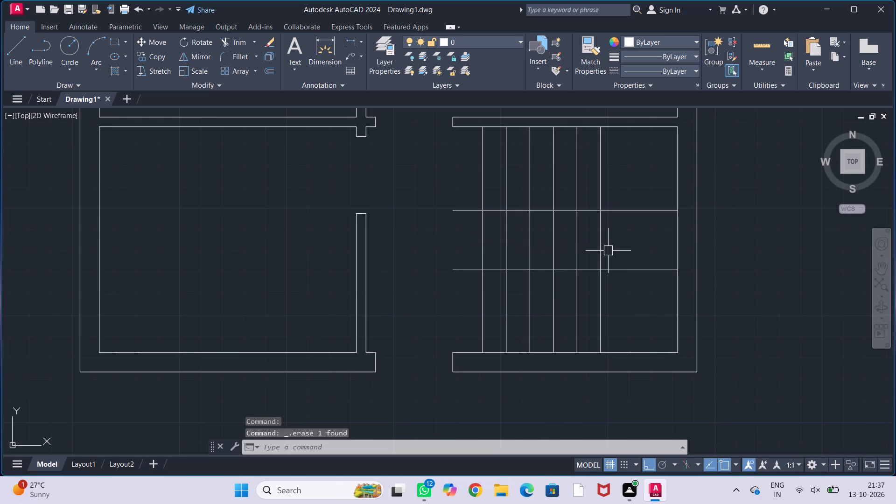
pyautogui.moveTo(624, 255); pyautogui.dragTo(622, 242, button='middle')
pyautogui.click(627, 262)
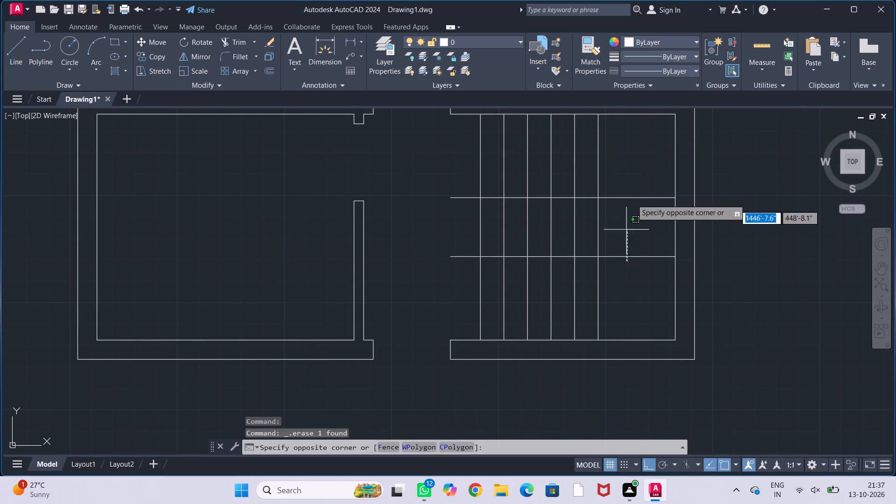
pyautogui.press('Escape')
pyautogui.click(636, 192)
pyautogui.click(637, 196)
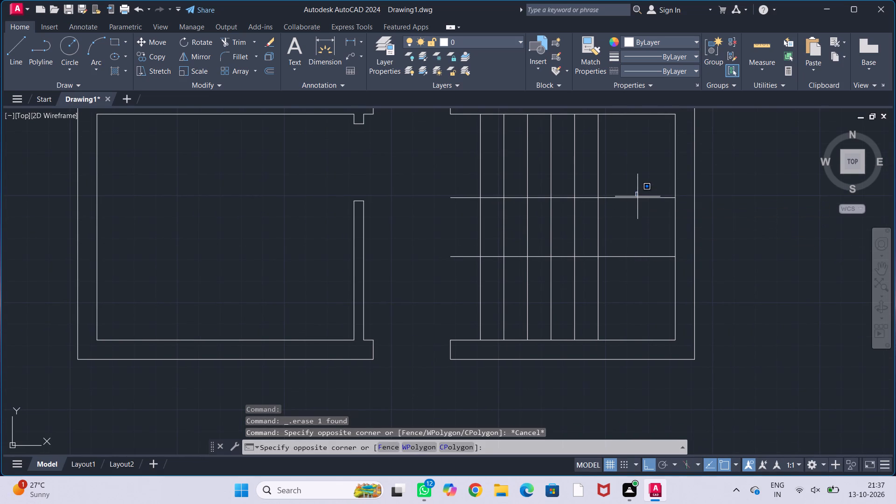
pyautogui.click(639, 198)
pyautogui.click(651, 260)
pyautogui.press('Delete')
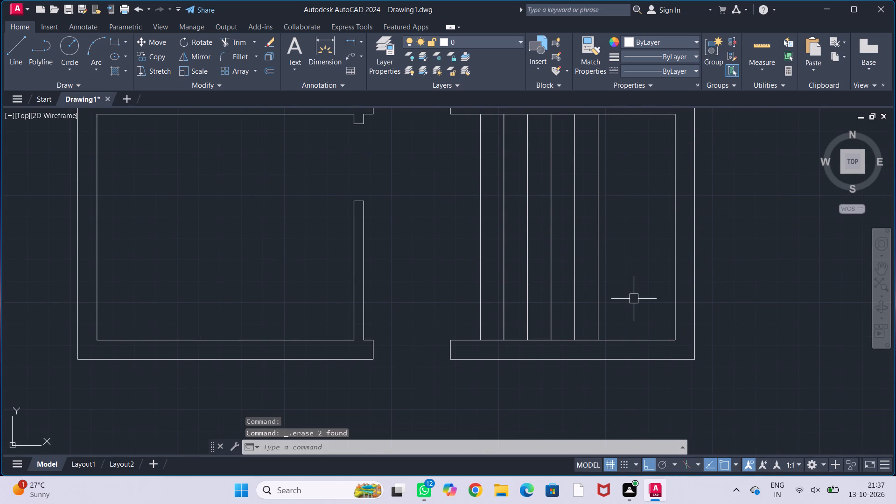
# Offset the inner faces of the bottom-right room's upper and lower walls 3' into the room.
pyautogui.write('off')
pyautogui.press('Return')
pyautogui.write("3'")
pyautogui.press('Return')
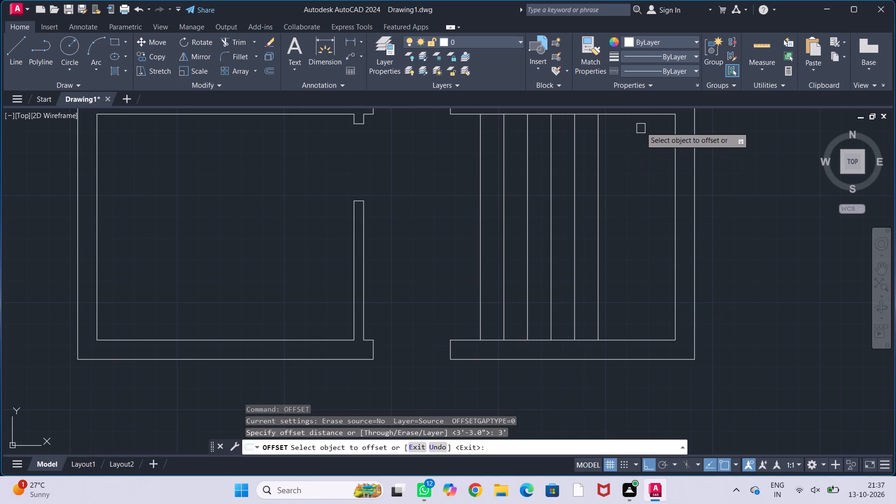
pyautogui.click(642, 117)
pyautogui.click(630, 181)
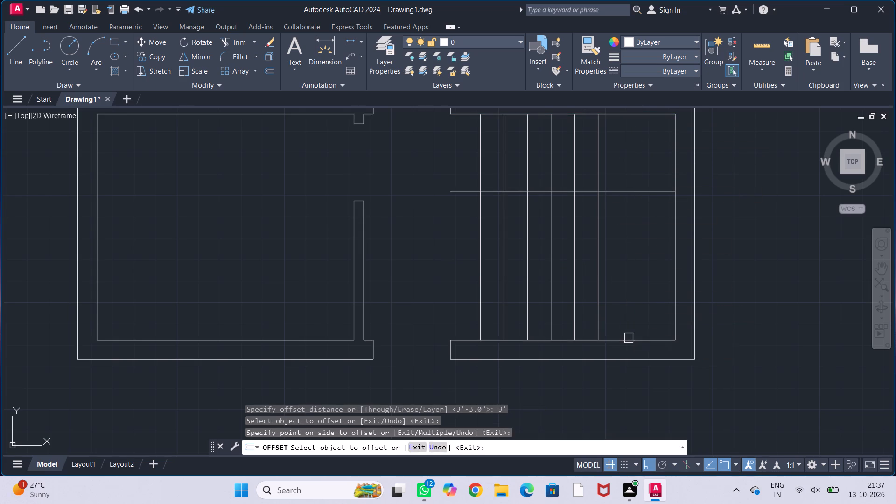
pyautogui.click(629, 338)
pyautogui.click(634, 297)
pyautogui.press('Escape')
pyautogui.press('Escape')
pyautogui.press('Escape')
pyautogui.press('Escape')
pyautogui.press('Escape')
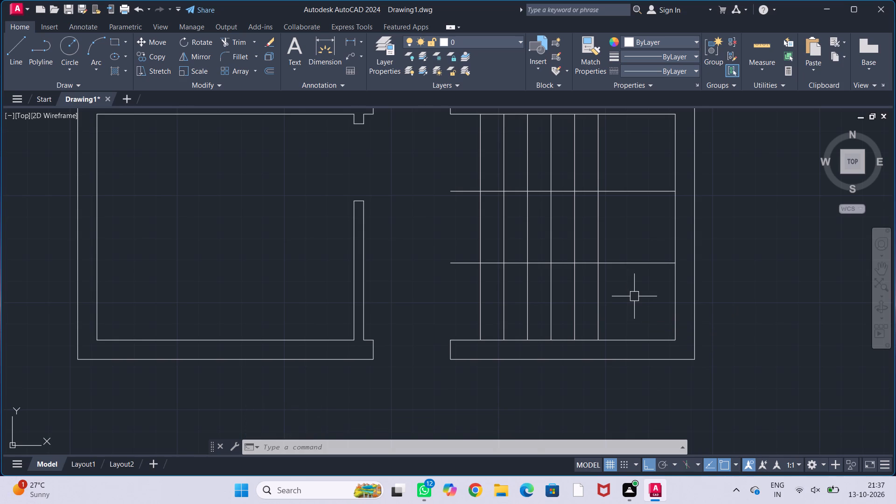
# Trim the 3' offset lines' overhang before the first tread line and the tread lines between them, keeping the landing-side line whole.
pyautogui.write('tr')
pyautogui.press('Return')
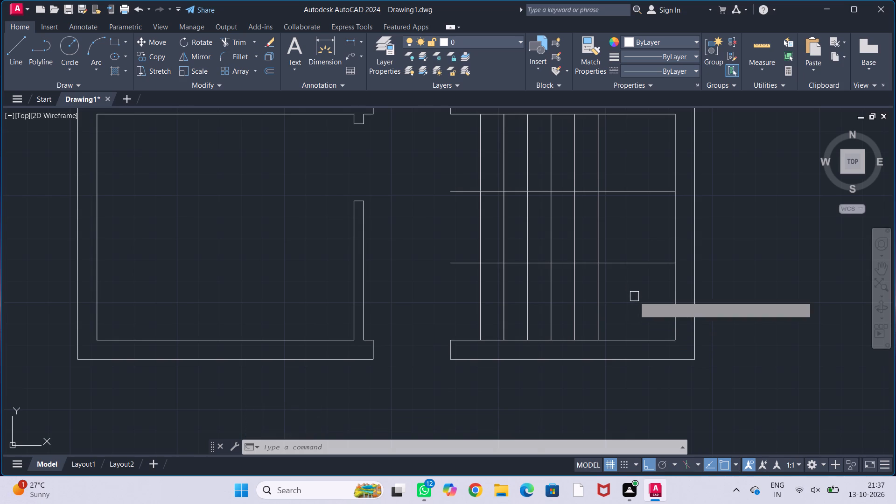
pyautogui.click(466, 190)
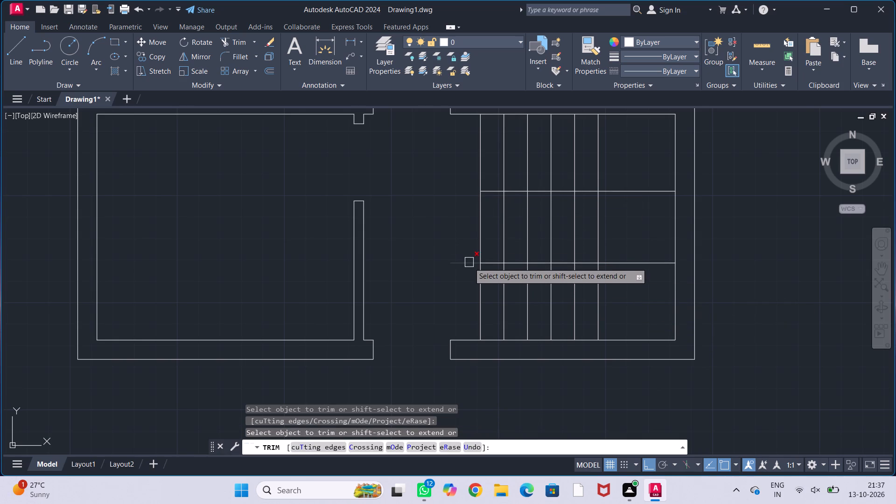
pyautogui.click(469, 263)
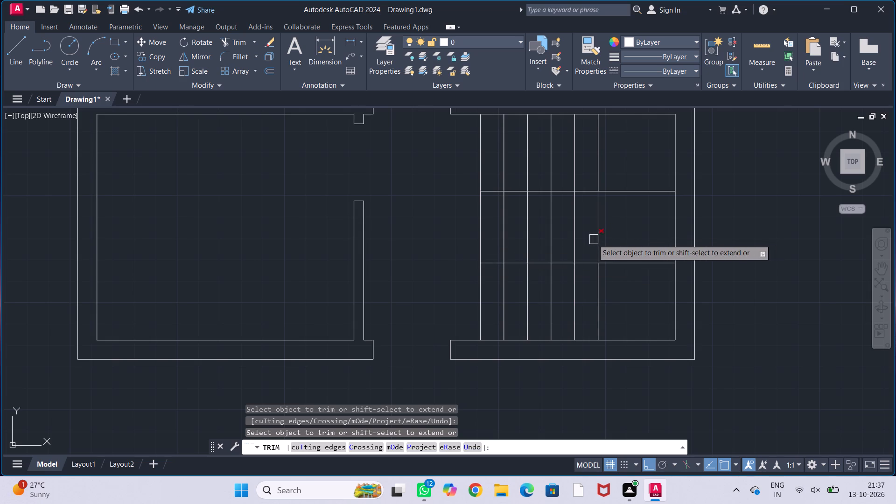
pyautogui.moveTo(588, 236); pyautogui.dragTo(470, 240)
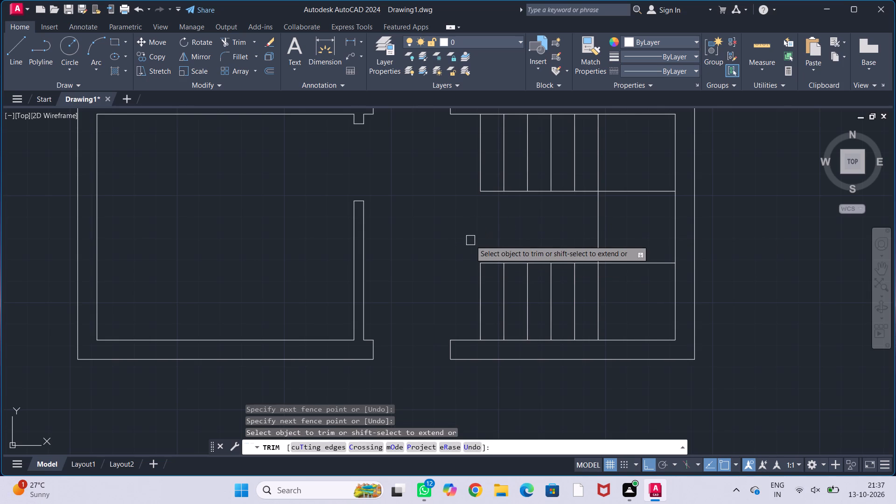
pyautogui.press('Escape')
pyautogui.press('Escape')
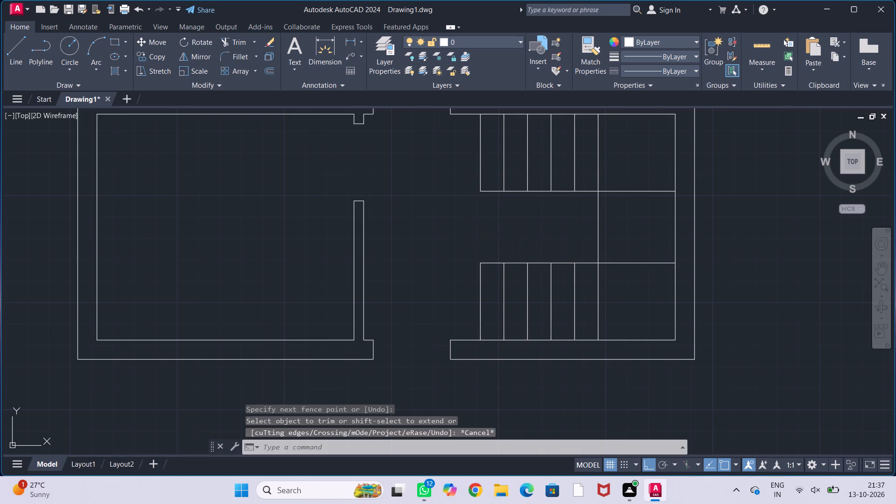
pyautogui.press('Escape')
pyautogui.press('Escape')
pyautogui.press('Escape')
# Trim away the lower flight's two treads farthest from the landing and the flight edge line extending past the remaining treads.
pyautogui.press('Return')
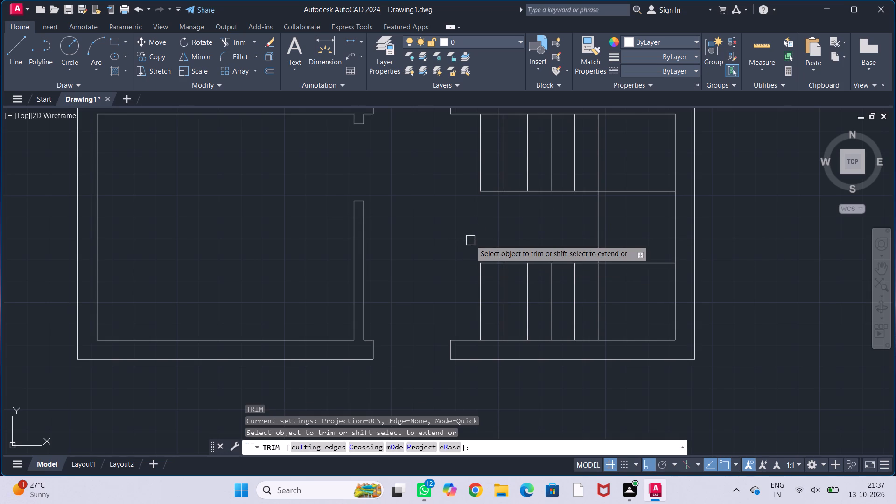
pyautogui.click(476, 319)
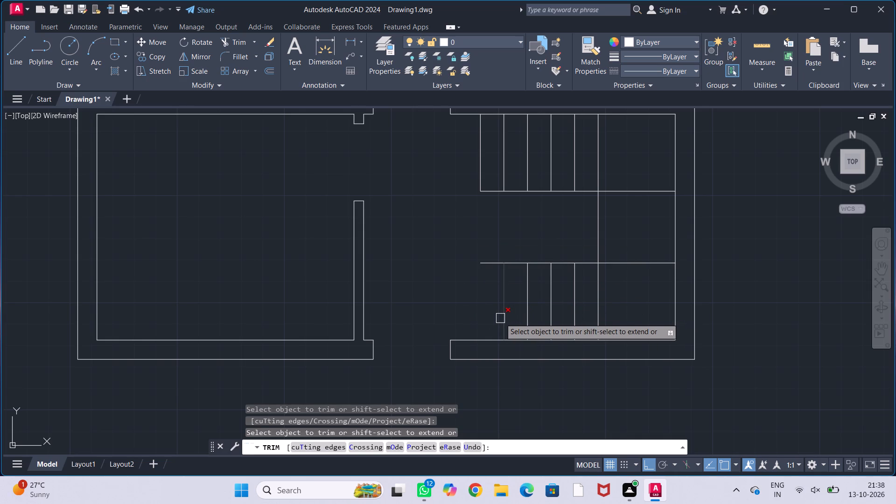
pyautogui.click(500, 318)
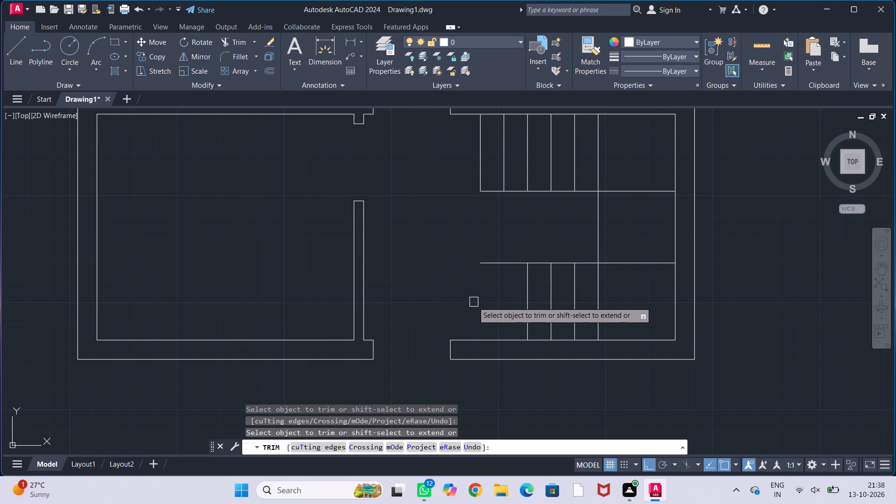
pyautogui.click(498, 264)
pyautogui.press('Escape')
pyautogui.press('Escape')
pyautogui.press('Escape')
pyautogui.press('Escape')
pyautogui.press('Escape')
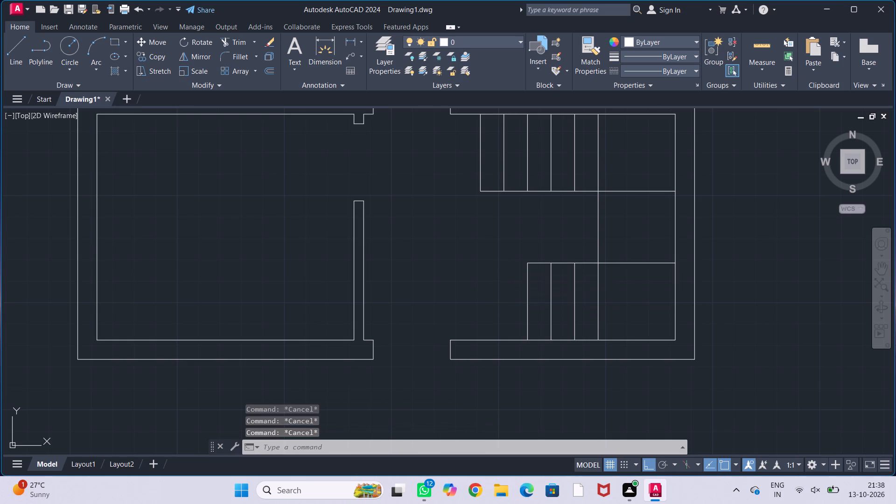
pyautogui.press('Escape')
pyautogui.press('Escape')
# Offset the inner edges of both stair flights and the landing edge line 3" into the stairwell.
pyautogui.write('off')
pyautogui.press('Return')
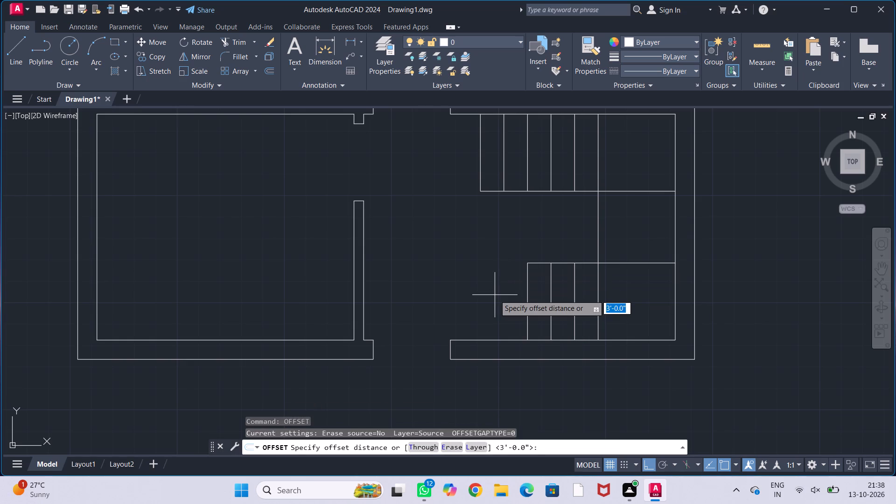
pyautogui.write('3"')
pyautogui.press('Return')
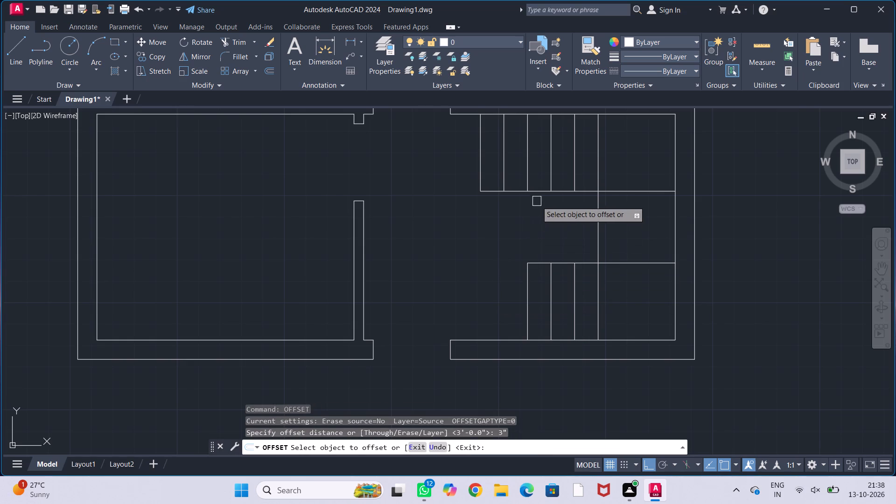
pyautogui.click(545, 190)
pyautogui.click(546, 207)
pyautogui.moveTo(598, 238); pyautogui.dragTo(588, 240)
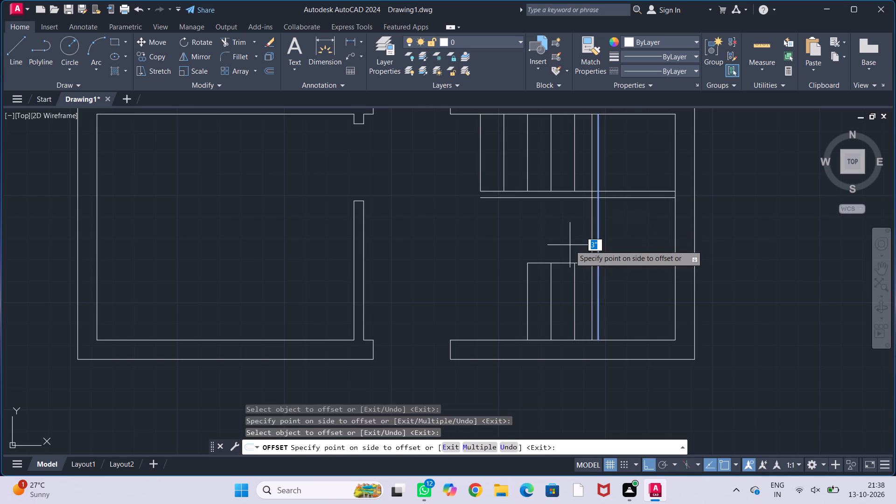
pyautogui.click(567, 245)
pyautogui.click(562, 262)
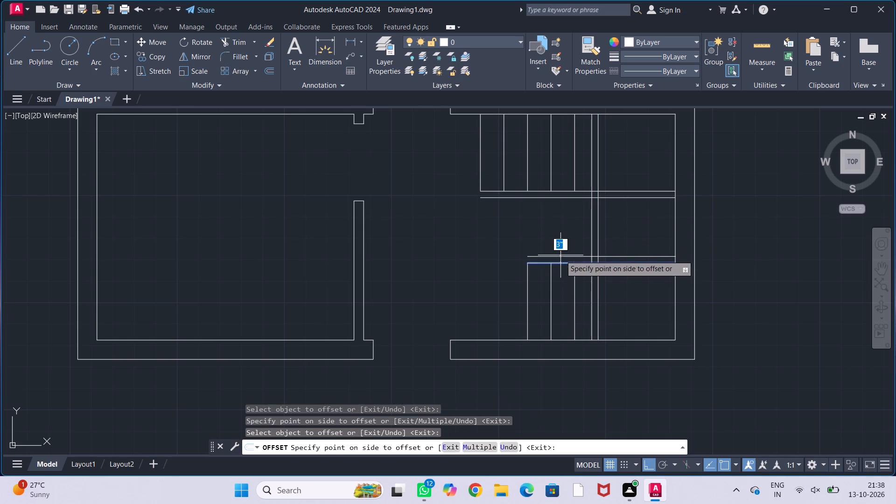
pyautogui.click(556, 231)
pyautogui.press('Escape')
pyautogui.press('Escape')
pyautogui.press('Escape')
pyautogui.press('Escape')
pyautogui.press('Escape')
pyautogui.press('Escape')
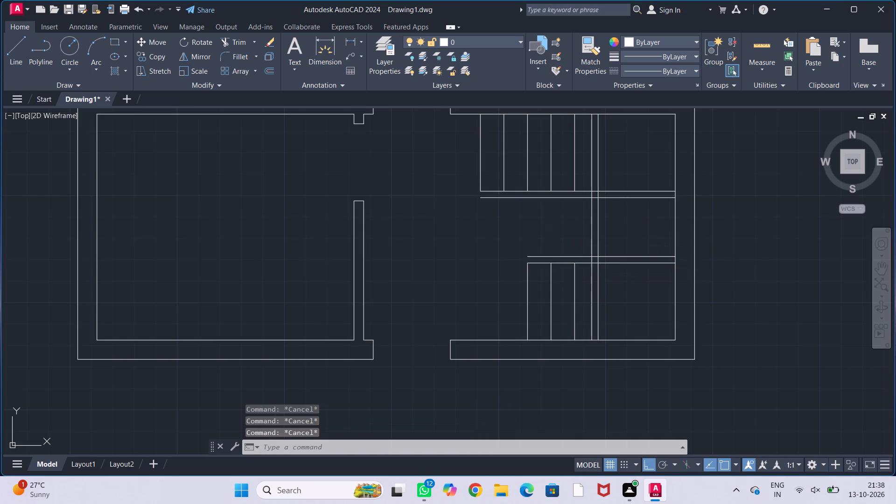
# Trim the upper flight's and landing's 3" offsets to a clean corner and remove all pieces of the lower flight's offset line.
pyautogui.write('tr')
pyautogui.press('Return')
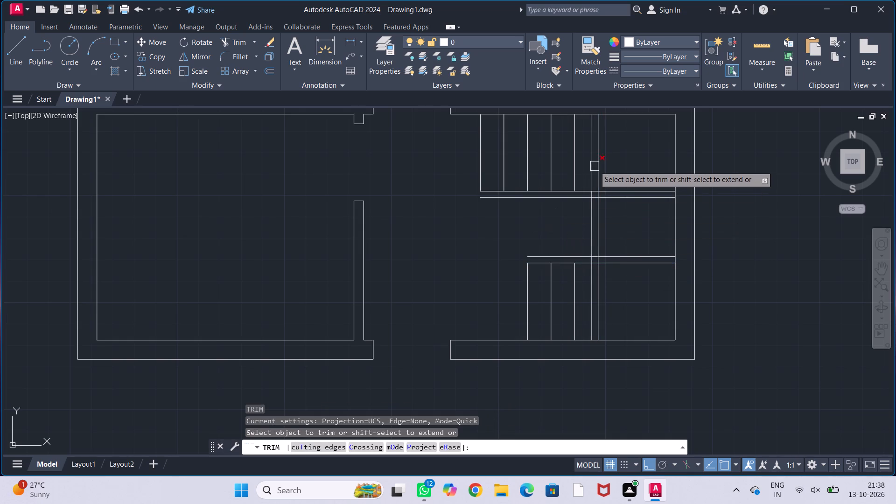
pyautogui.click(591, 168)
pyautogui.click(641, 201)
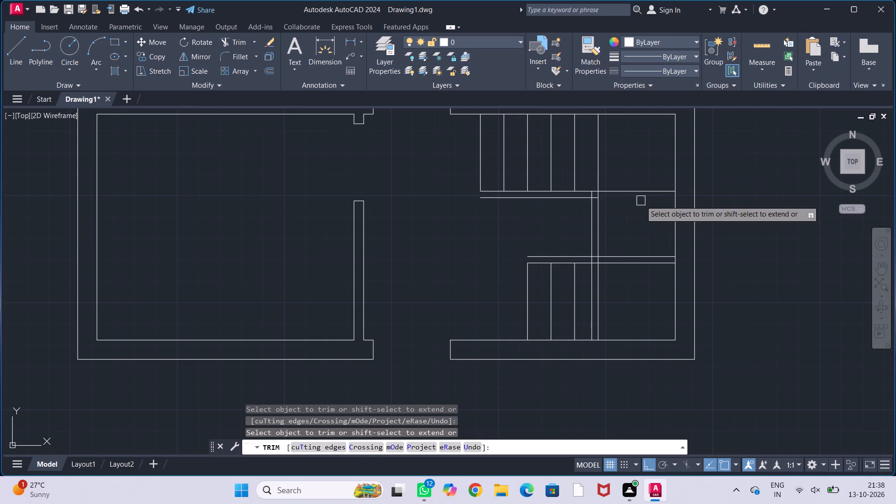
pyautogui.click(646, 253)
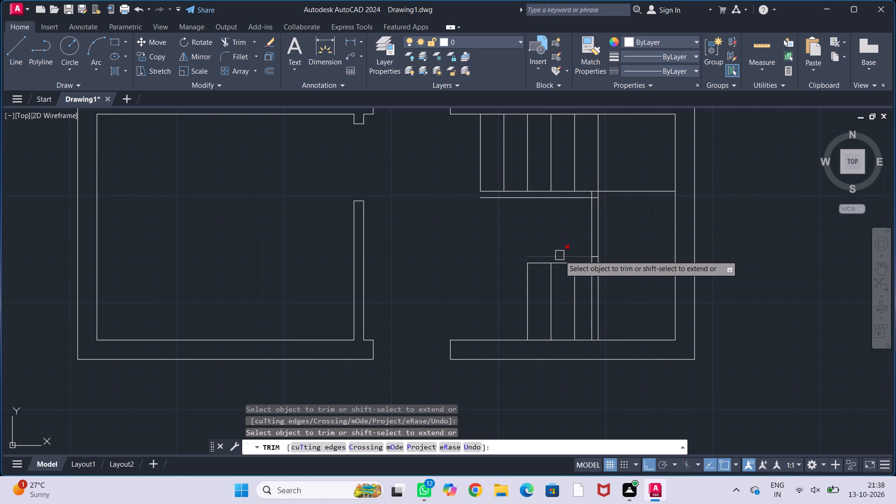
pyautogui.click(560, 255)
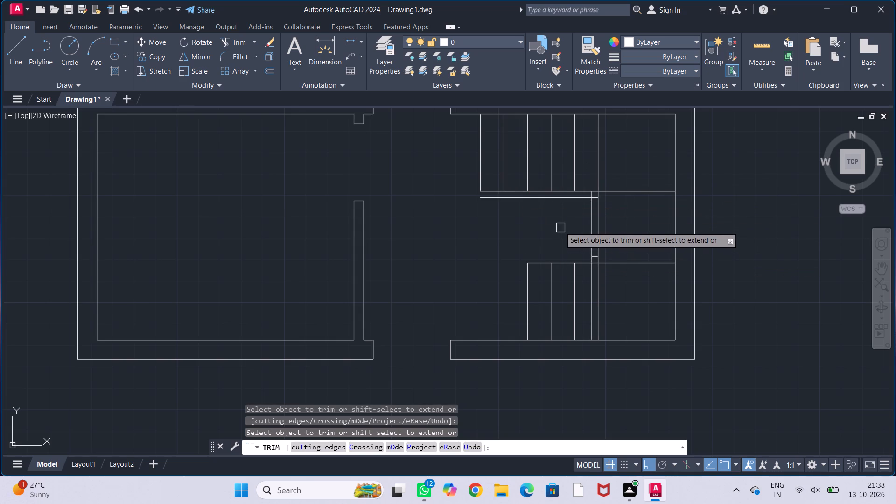
pyautogui.moveTo(558, 225); pyautogui.dragTo(510, 231, button='middle')
pyautogui.scroll(4, 537, 206)
pyautogui.click(549, 203)
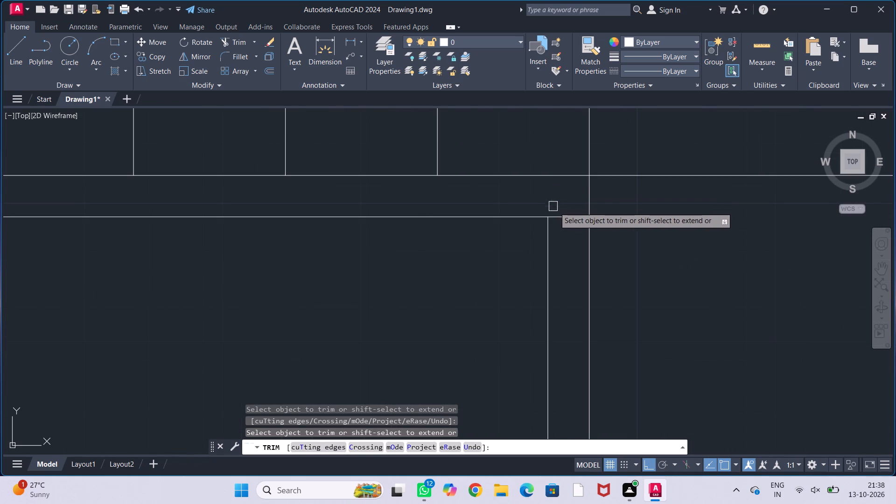
pyautogui.click(570, 217)
pyautogui.scroll(-2, 518, 227)
pyautogui.moveTo(474, 285); pyautogui.dragTo(505, 208, button='middle')
pyautogui.scroll(2, 570, 309)
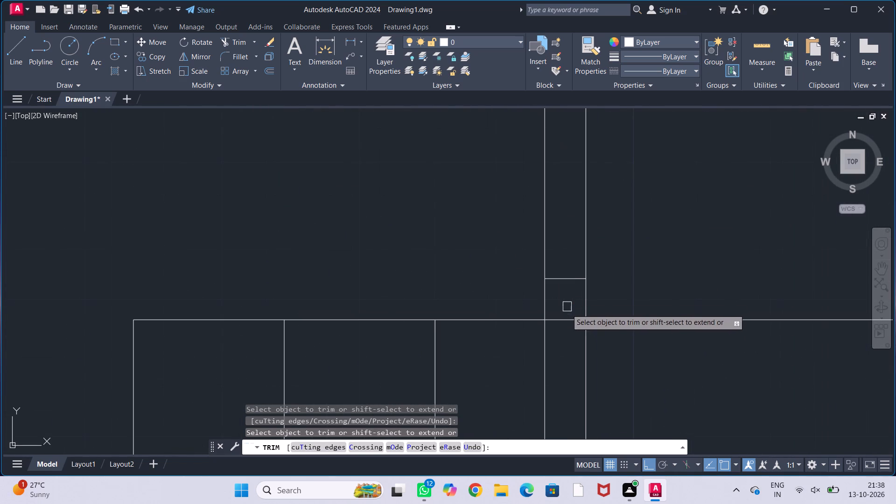
pyautogui.click(568, 277)
pyautogui.scroll(-3, 562, 279)
pyautogui.moveTo(467, 253); pyautogui.dragTo(474, 249, button='middle')
pyautogui.press('Escape')
pyautogui.press('Escape')
pyautogui.press('Escape')
pyautogui.press('Escape')
pyautogui.press('Escape')
pyautogui.press('Escape')
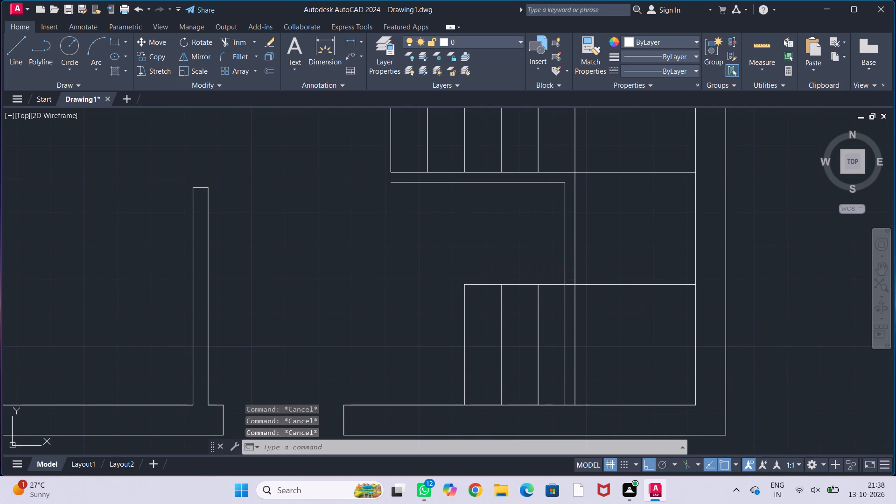
# Offset the lower flight's inner edge 3" into the stairwell.
pyautogui.write('off')
pyautogui.press('Return')
pyautogui.write('3"')
pyautogui.press('Return')
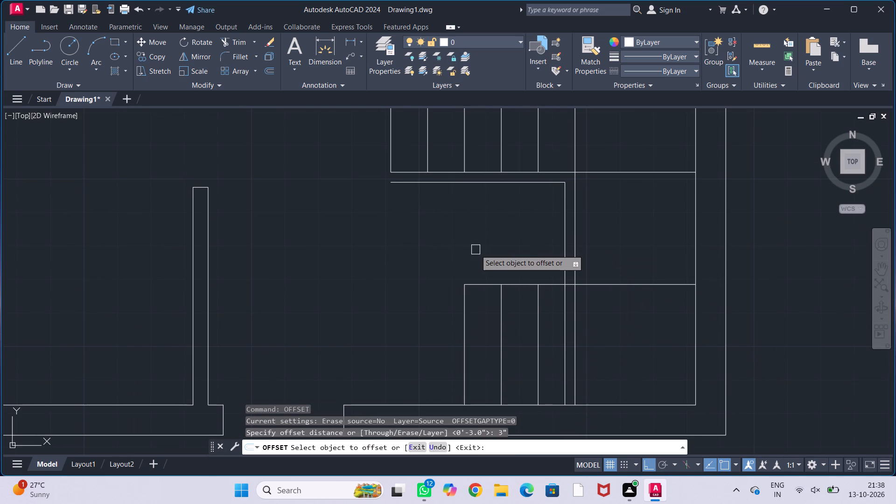
pyautogui.click(511, 285)
pyautogui.click(512, 252)
pyautogui.press('Escape')
pyautogui.press('Escape')
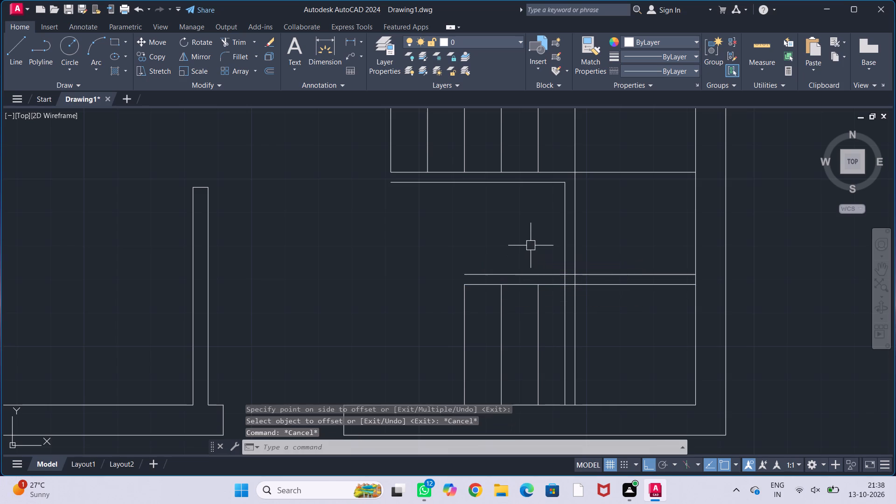
pyautogui.press('Escape')
pyautogui.press('Escape')
# Trim the landing's and lower flight's 3" offset lines to a clean corner at the stairwell's lower end.
pyautogui.write('tr')
pyautogui.press('Return')
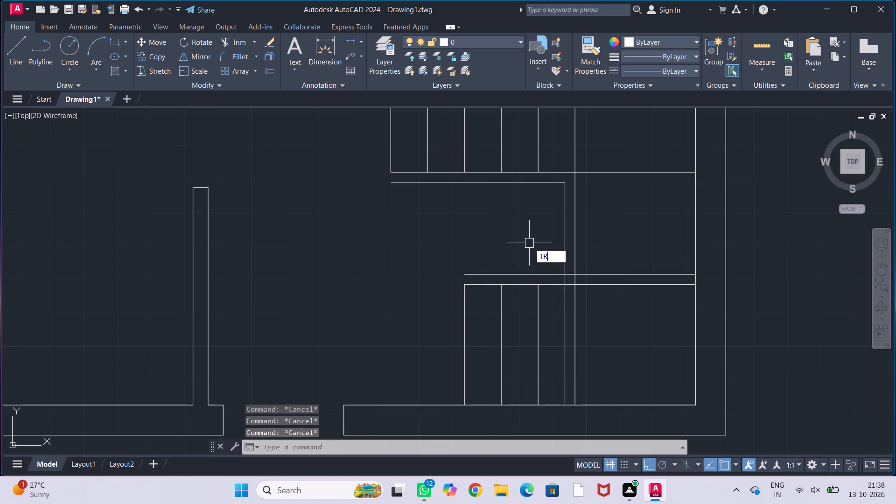
pyautogui.click(564, 336)
pyautogui.scroll(2, 548, 282)
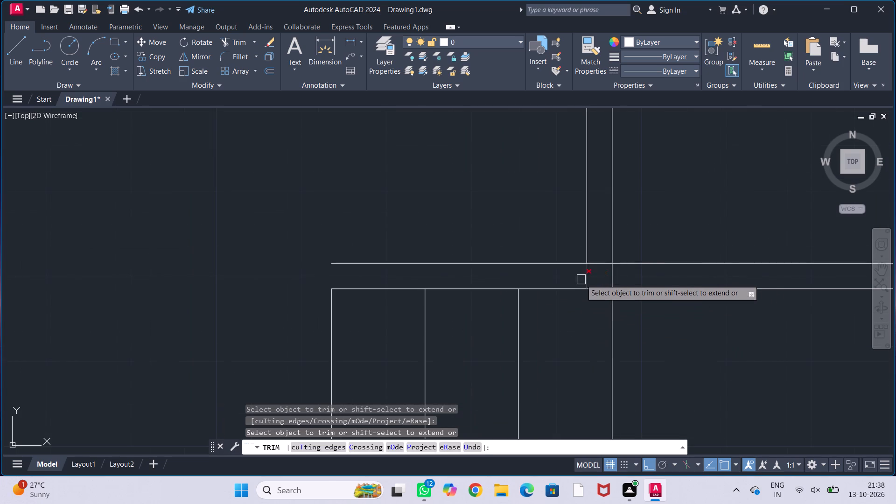
pyautogui.click(587, 276)
pyautogui.click(598, 263)
pyautogui.scroll(-1, 521, 222)
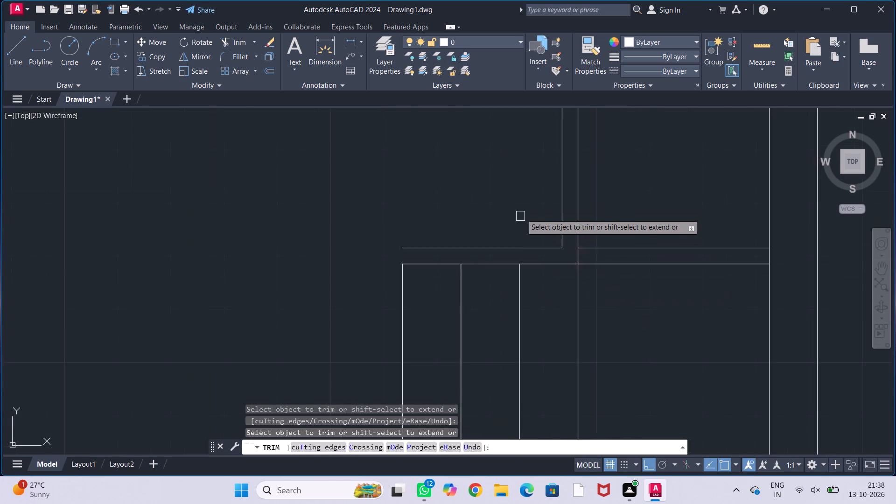
pyautogui.scroll(-3, 521, 209)
pyautogui.moveTo(513, 193); pyautogui.dragTo(511, 241, button='middle')
pyautogui.press('Escape')
pyautogui.press('Escape')
pyautogui.press('Escape')
pyautogui.press('Escape')
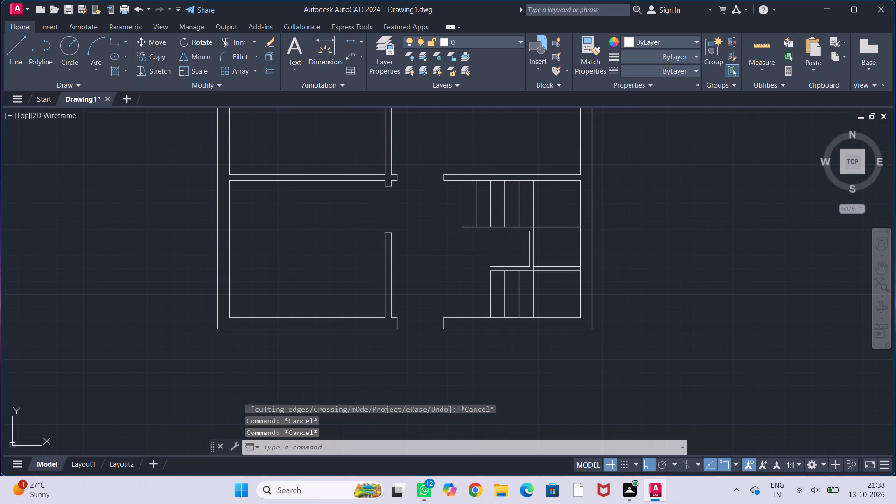
# Delete the leftover 3" offset segment crossing the landing.
pyautogui.moveTo(500, 241); pyautogui.dragTo(423, 252, button='middle')
pyautogui.scroll(1, 477, 271)
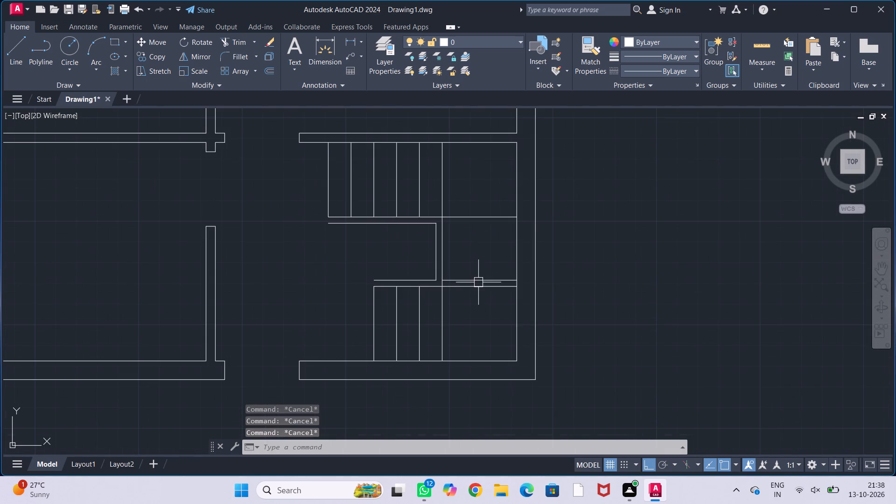
pyautogui.click(479, 279)
pyautogui.press('Delete')
# Draw a 3" line closing the open end of the upper flight's edge strip at its first tread.
pyautogui.moveTo(480, 257); pyautogui.dragTo(539, 283, button='middle')
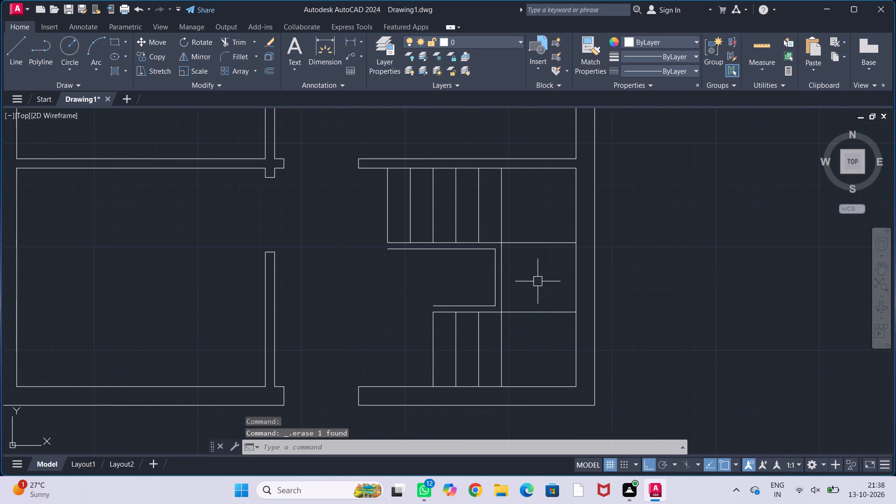
pyautogui.moveTo(535, 266); pyautogui.dragTo(564, 239, button='middle')
pyautogui.moveTo(561, 252); pyautogui.dragTo(563, 251, button='middle')
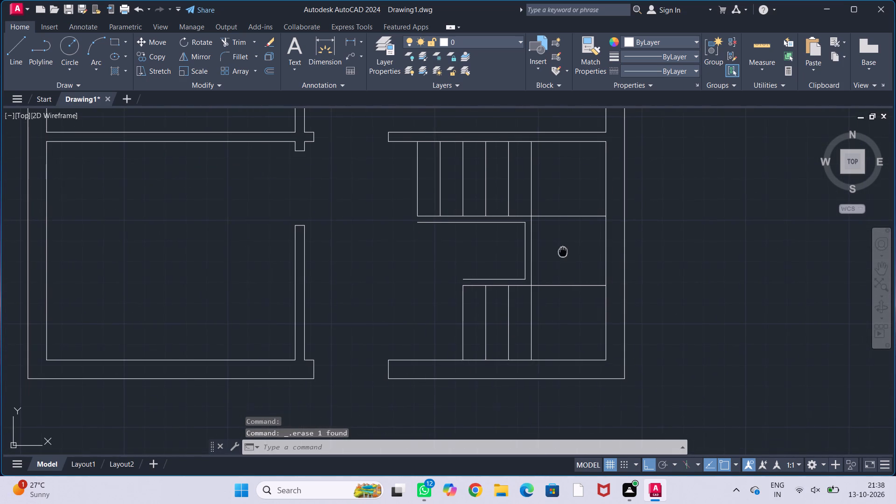
pyautogui.moveTo(563, 251); pyautogui.dragTo(582, 239, button='middle')
pyautogui.scroll(2, 479, 234)
pyautogui.moveTo(476, 233); pyautogui.dragTo(497, 252, button='middle')
pyautogui.press('l')
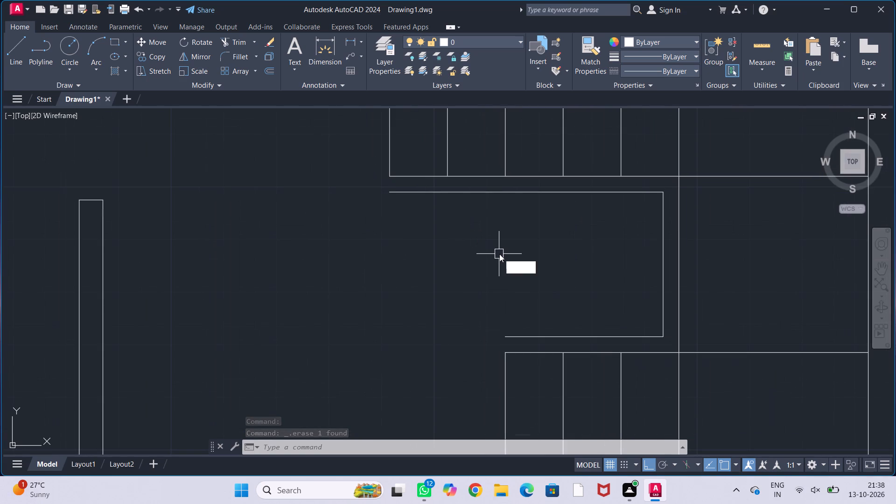
pyautogui.press('Return')
pyautogui.moveTo(386, 177); pyautogui.dragTo(386, 186)
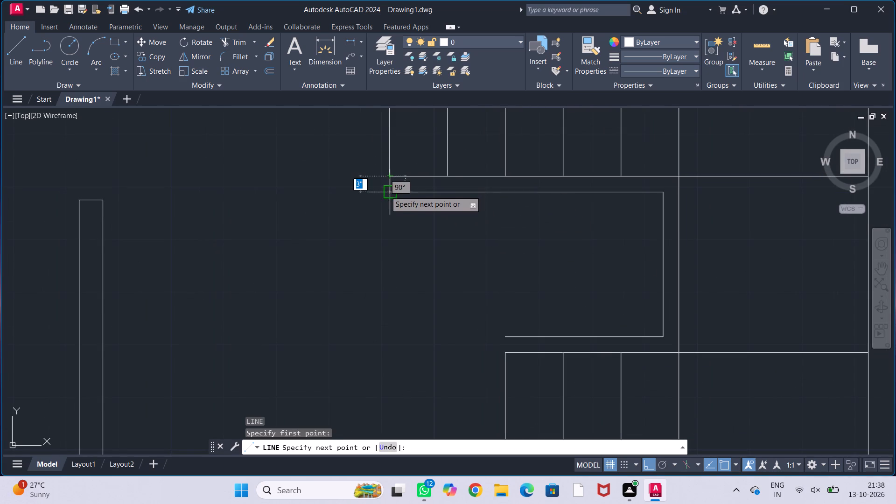
pyautogui.click(385, 194)
pyautogui.press('Escape')
pyautogui.press('Escape')
pyautogui.press('Escape')
pyautogui.press('Escape')
# Draw a 3" line closing the open end of the lower flight's edge strip at its first tread.
pyautogui.scroll(-1, 389, 257)
pyautogui.moveTo(391, 260); pyautogui.dragTo(392, 259, button='middle')
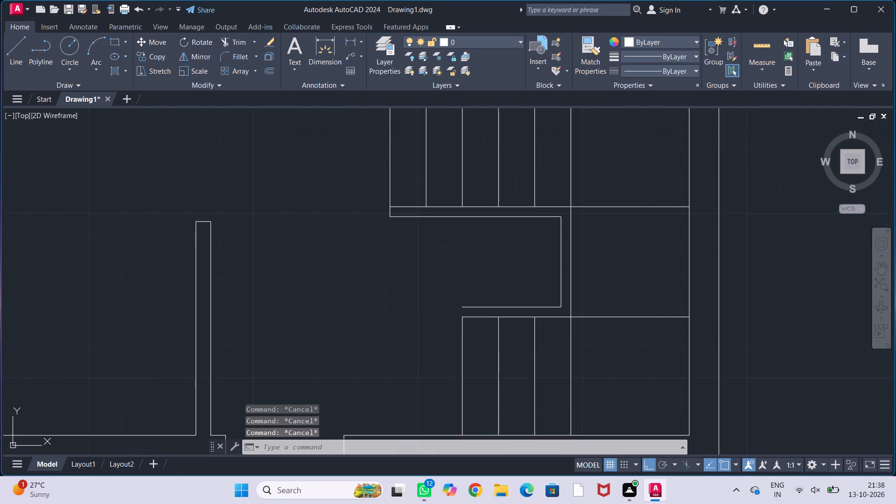
pyautogui.moveTo(392, 259); pyautogui.dragTo(389, 225, button='middle')
pyautogui.press('l')
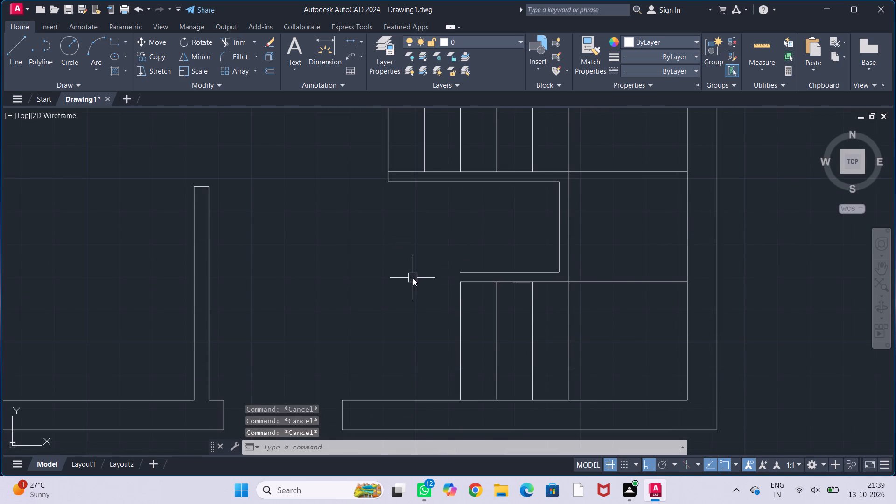
pyautogui.press('Return')
pyautogui.scroll(2, 476, 271)
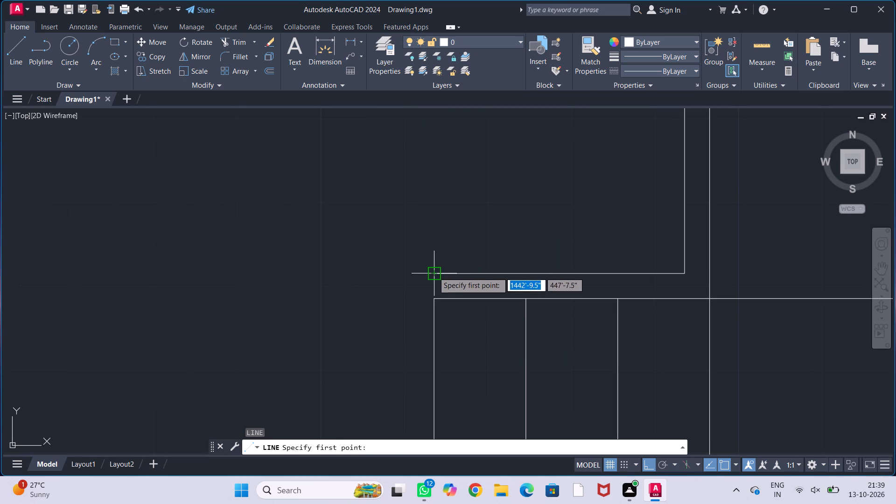
pyautogui.click(434, 272)
pyautogui.click(434, 296)
pyautogui.press('Escape')
pyautogui.press('Escape')
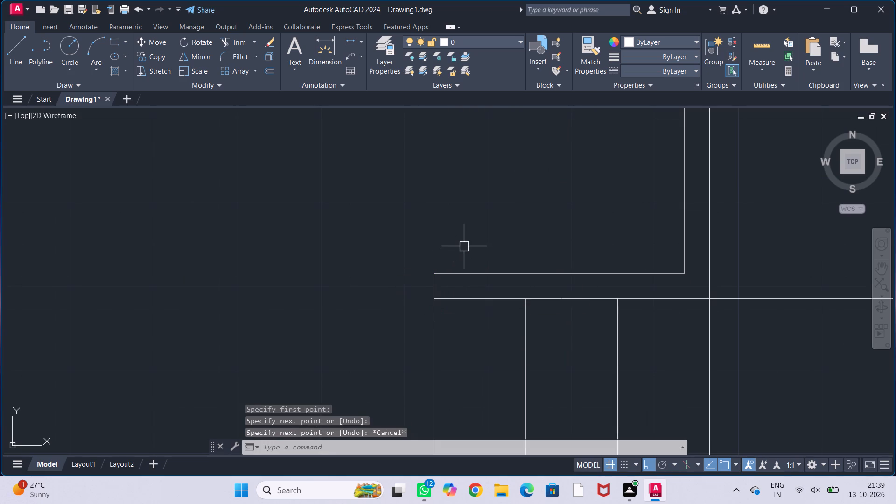
pyautogui.press('Escape')
pyautogui.press('Escape')
# Offset the upper flight's inner edge 11" toward the lower flight twice in succession to add tread lines across the landing.
pyautogui.moveTo(466, 238); pyautogui.dragTo(457, 280, button='middle')
pyautogui.scroll(-2, 457, 274)
pyautogui.moveTo(473, 255); pyautogui.dragTo(443, 263, button='middle')
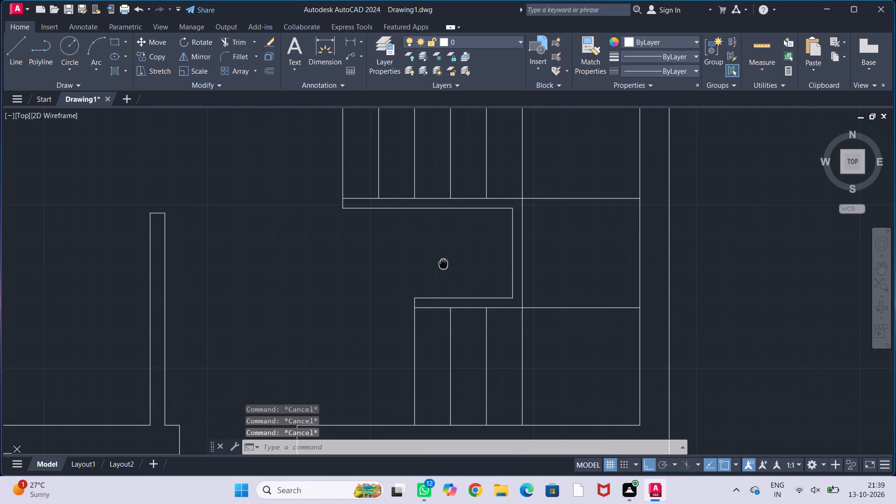
pyautogui.write('off')
pyautogui.press('Return')
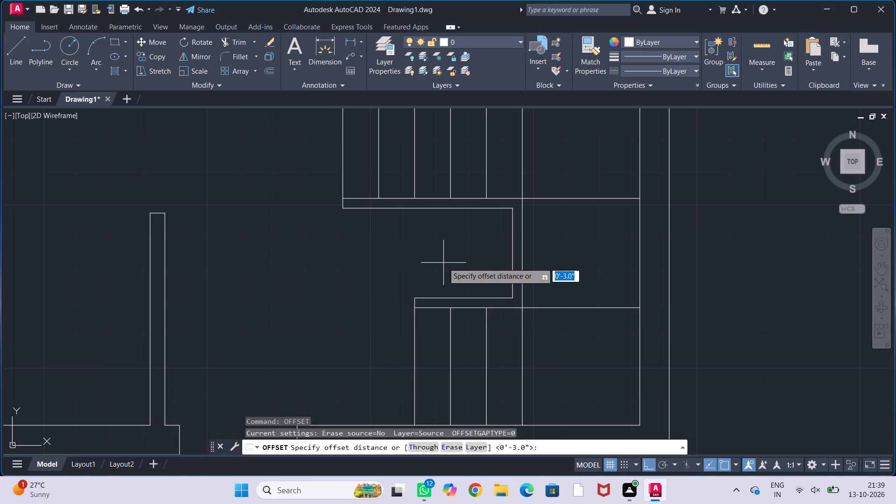
pyautogui.write('11"')
pyautogui.press('Return')
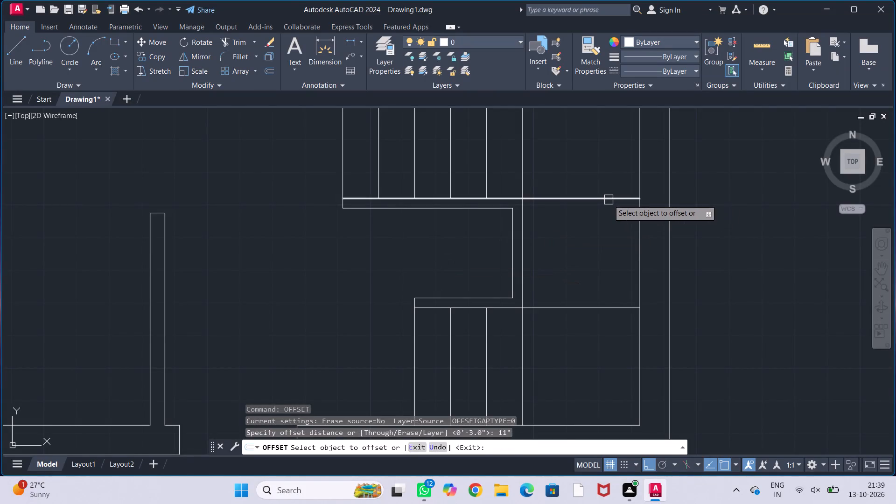
pyautogui.click(609, 200)
pyautogui.click(606, 234)
pyautogui.click(599, 232)
pyautogui.click(598, 267)
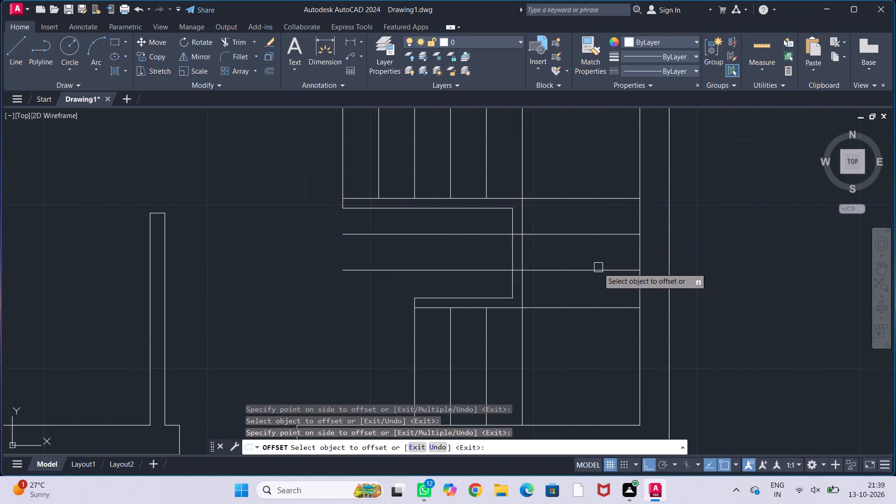
pyautogui.press('Escape')
pyautogui.press('Escape')
pyautogui.press('Escape')
pyautogui.press('Escape')
pyautogui.press('Escape')
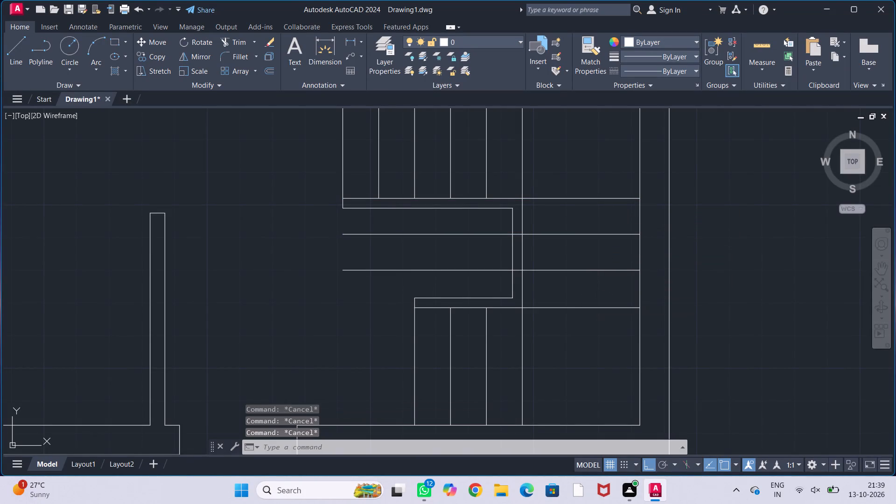
pyautogui.press('Escape')
# Trim the two new tread lines back to the landing's edge, clearing the stairwell and the 3" edge strip.
pyautogui.write('tr')
pyautogui.press('Return')
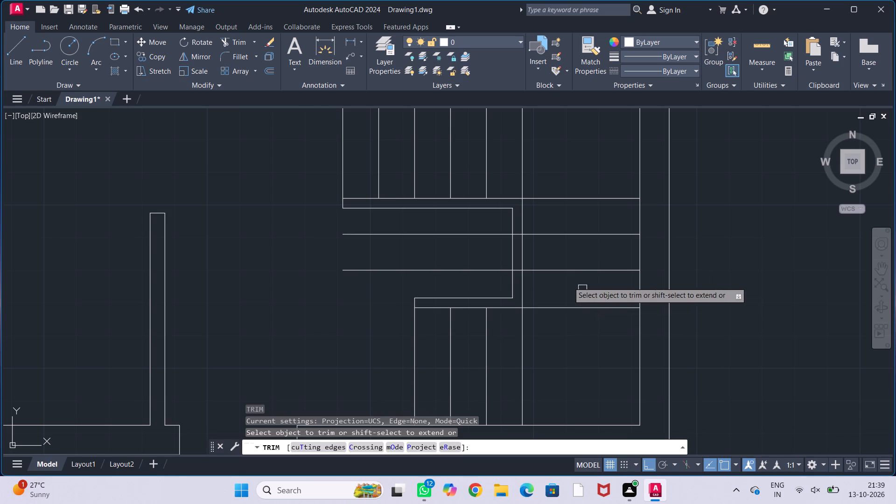
pyautogui.click(466, 234)
pyautogui.click(474, 273)
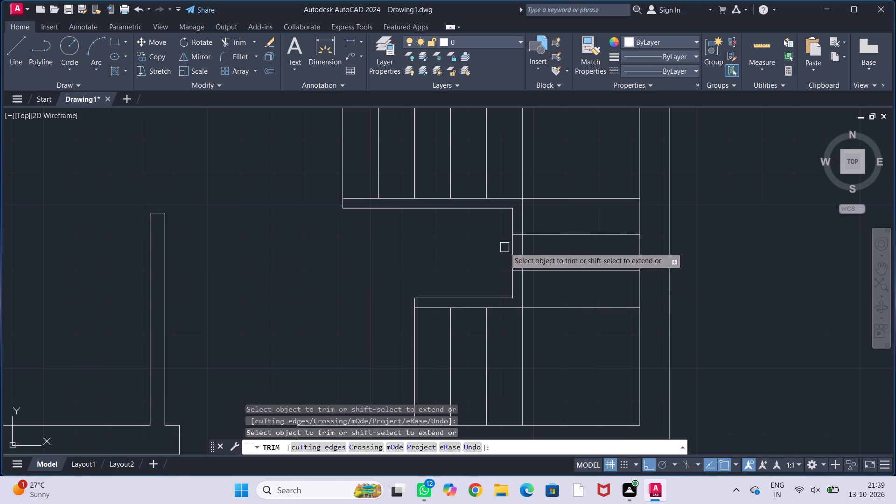
pyautogui.scroll(4, 508, 246)
pyautogui.click(531, 169)
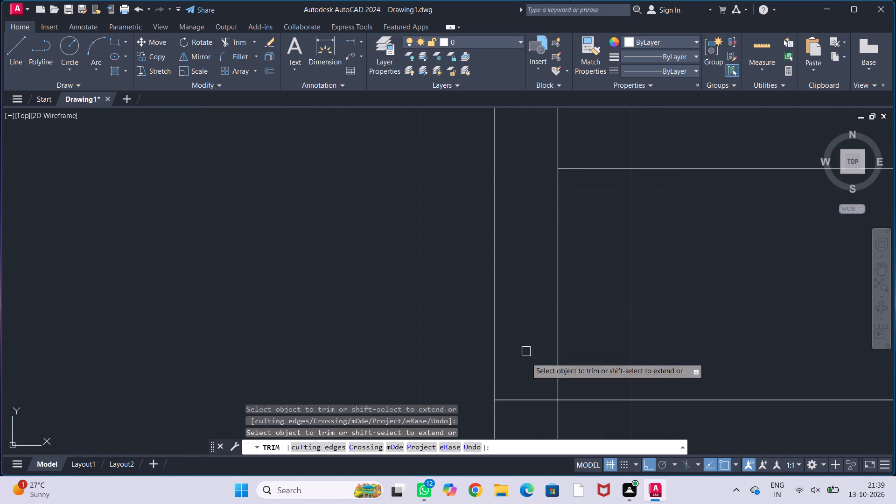
pyautogui.click(532, 402)
pyautogui.press('Escape')
pyautogui.press('Escape')
pyautogui.press('Escape')
pyautogui.press('Escape')
pyautogui.press('Escape')
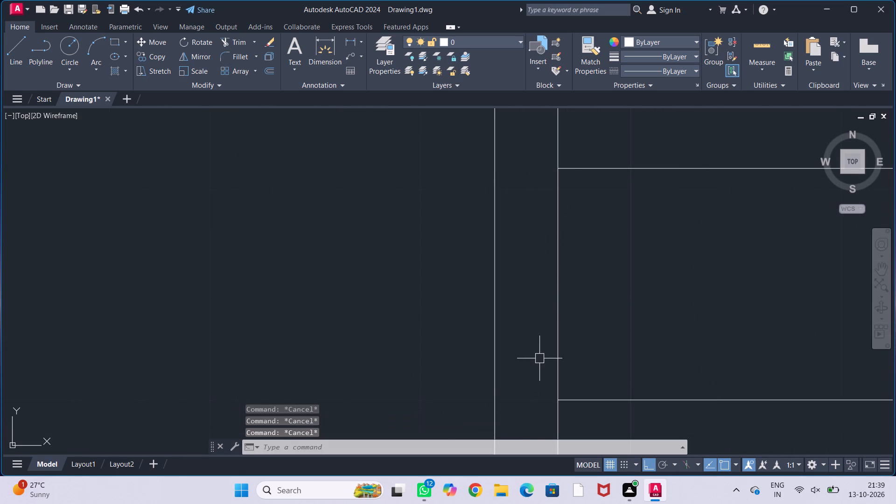
# Examine the staircase and the rest of the floor plan up to the upper rooms.
pyautogui.scroll(-5, 540, 353)
pyautogui.moveTo(470, 357); pyautogui.dragTo(513, 317, button='middle')
pyautogui.scroll(-1, 514, 318)
pyautogui.moveTo(497, 326); pyautogui.dragTo(496, 326, button='middle')
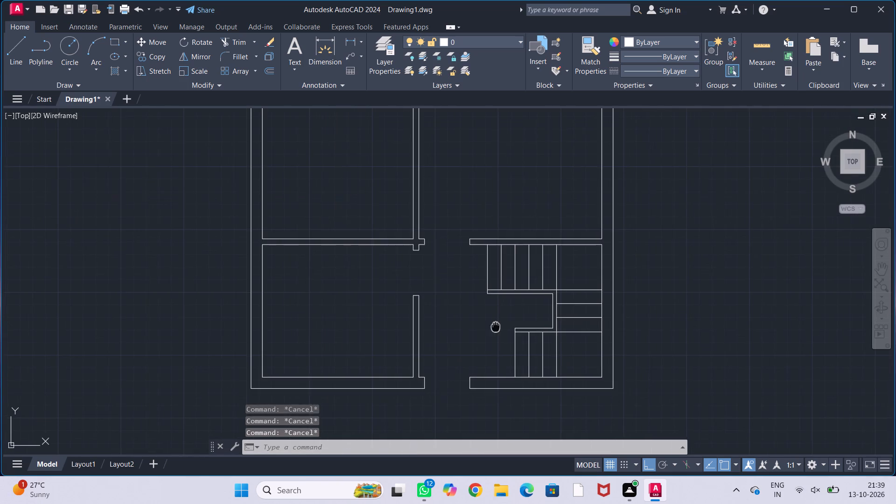
pyautogui.moveTo(496, 326); pyautogui.dragTo(550, 296, button='middle')
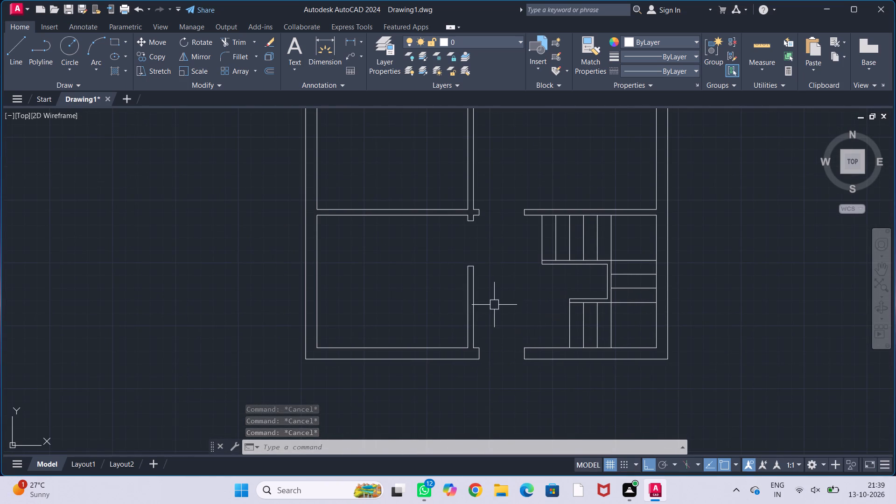
pyautogui.moveTo(517, 307); pyautogui.dragTo(518, 299, button='middle')
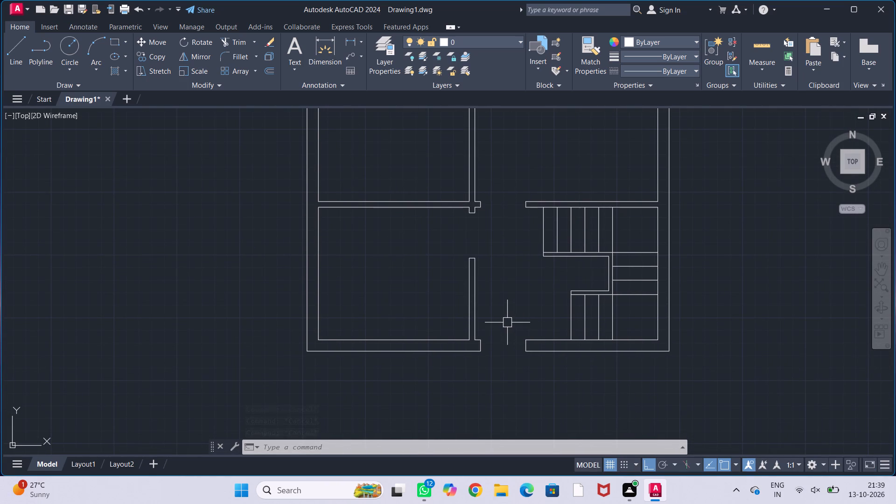
pyautogui.moveTo(517, 296); pyautogui.dragTo(544, 279, button='middle')
pyautogui.scroll(1, 546, 280)
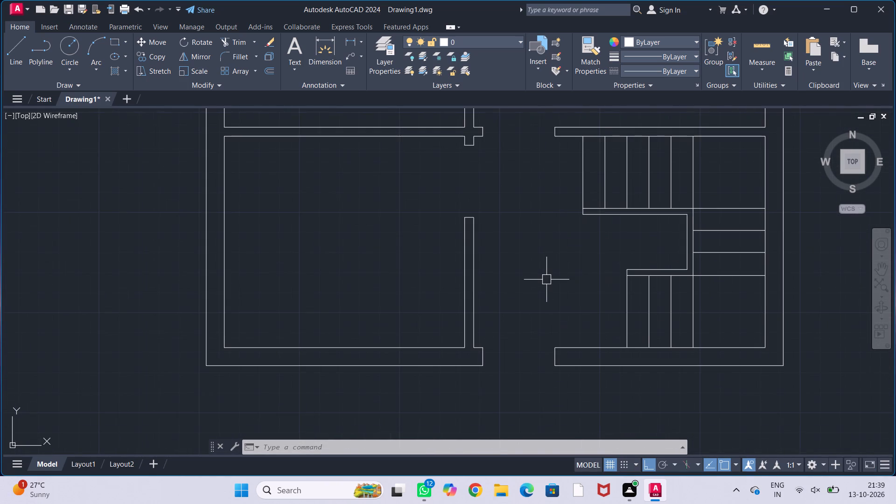
pyautogui.moveTo(546, 280); pyautogui.dragTo(548, 300, button='middle')
pyautogui.scroll(-1, 548, 298)
pyautogui.moveTo(547, 297); pyautogui.dragTo(541, 285, button='middle')
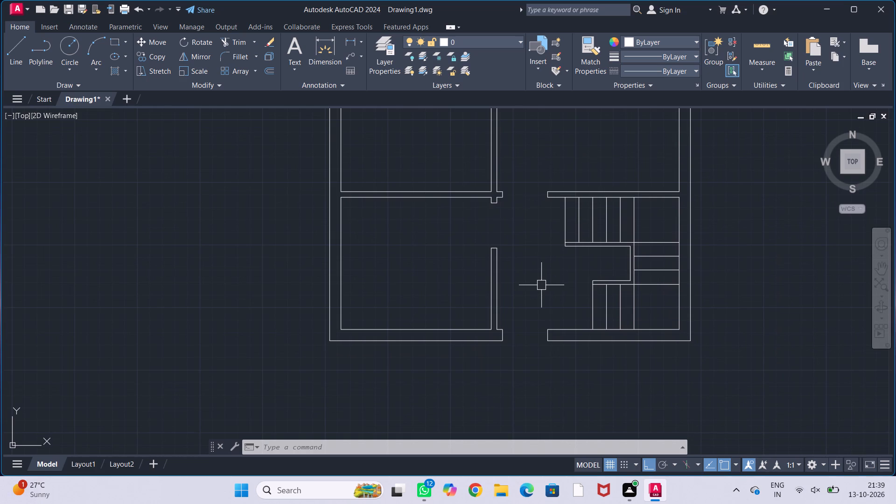
pyautogui.moveTo(541, 286); pyautogui.dragTo(561, 302, button='middle')
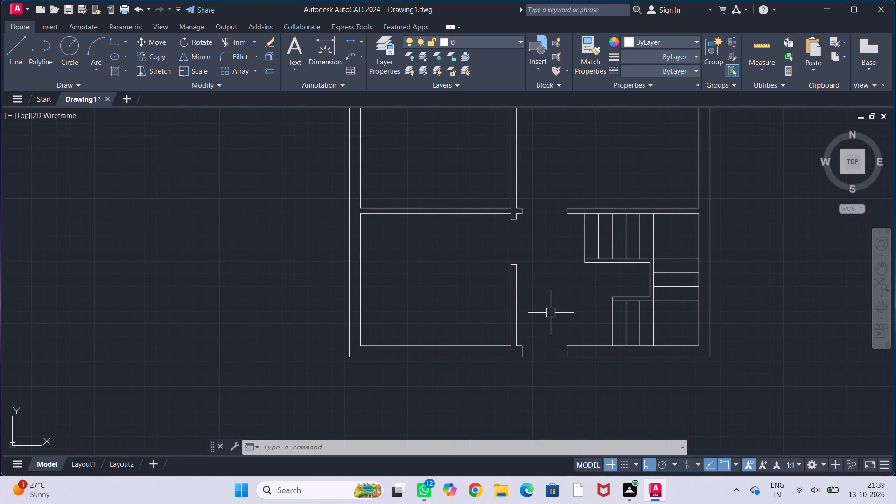
pyautogui.scroll(-1, 551, 302)
pyautogui.moveTo(553, 297); pyautogui.dragTo(533, 359, button='middle')
pyautogui.moveTo(593, 192); pyautogui.dragTo(607, 346, button='middle')
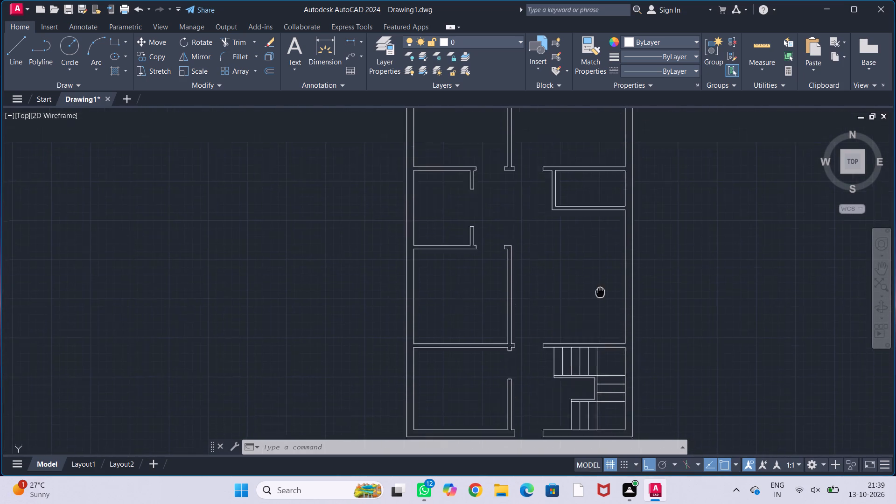
pyautogui.moveTo(607, 346); pyautogui.dragTo(607, 346, button='middle')
pyautogui.scroll(1, 485, 217)
pyautogui.moveTo(482, 220); pyautogui.dragTo(476, 259, button='middle')
pyautogui.scroll(1, 471, 259)
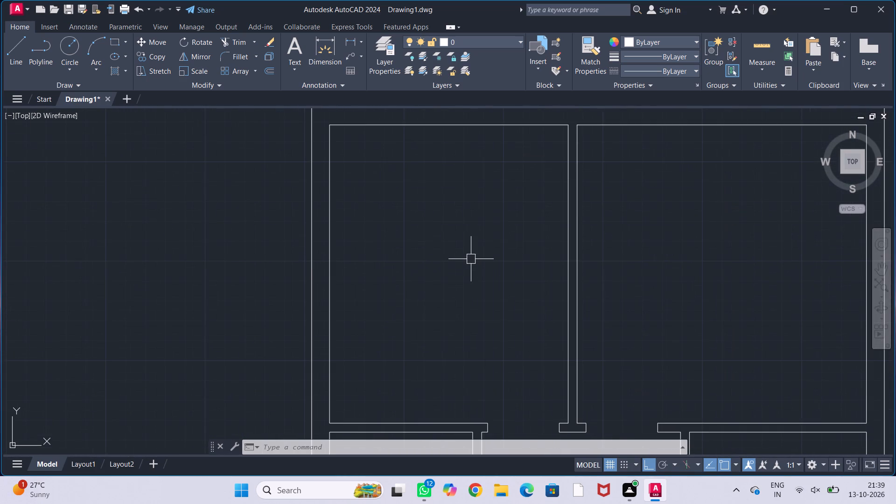
pyautogui.moveTo(477, 251); pyautogui.dragTo(496, 212, button='middle')
pyautogui.scroll(-1, 499, 215)
pyautogui.moveTo(502, 218); pyautogui.dragTo(477, 227, button='middle')
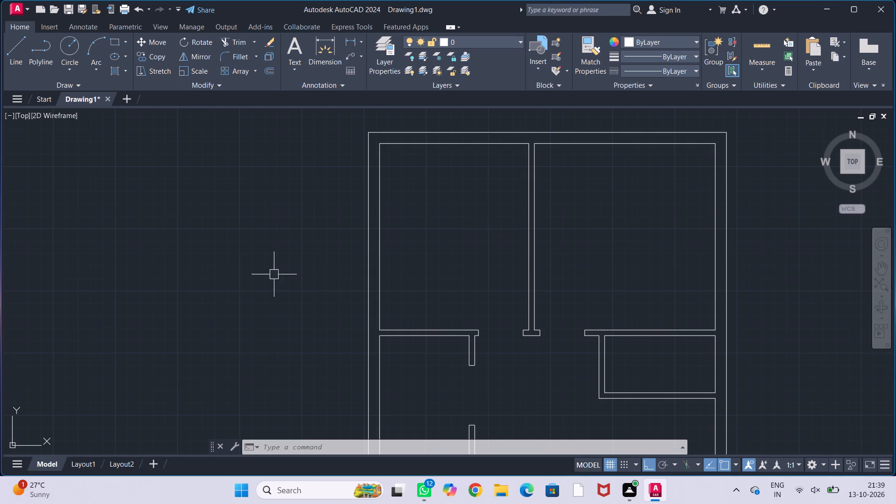
# Create a new layer named wall, frozen in all viewports.
pyautogui.click(385, 58)
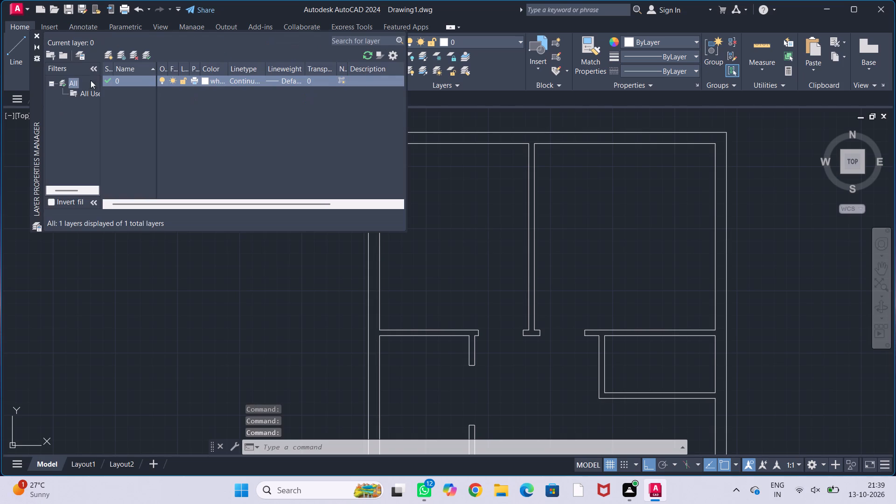
pyautogui.click(120, 54)
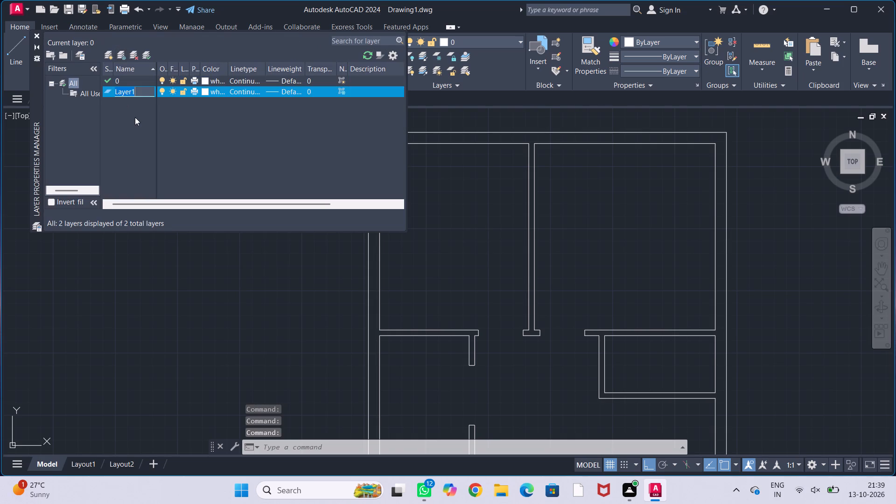
pyautogui.press('BackSpace')
pyautogui.write('wall')
pyautogui.click(217, 112)
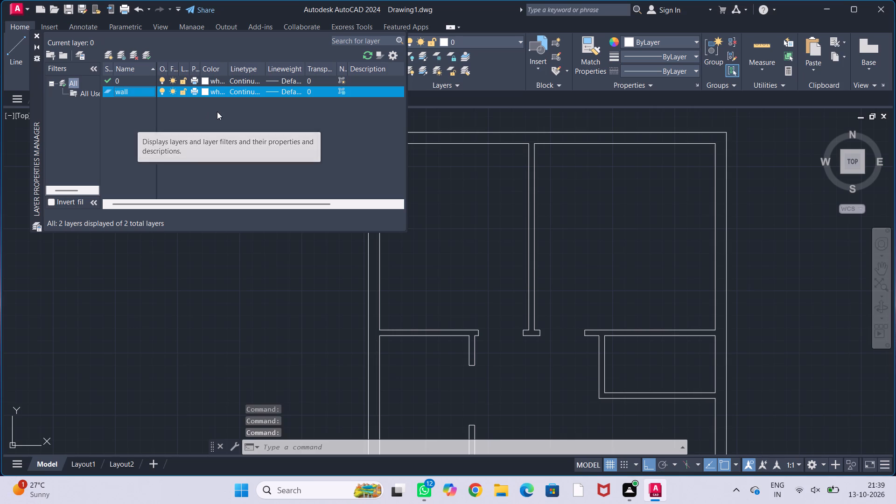
# Create a new layer named door, frozen in all viewports, with index color 30.
pyautogui.click(119, 52)
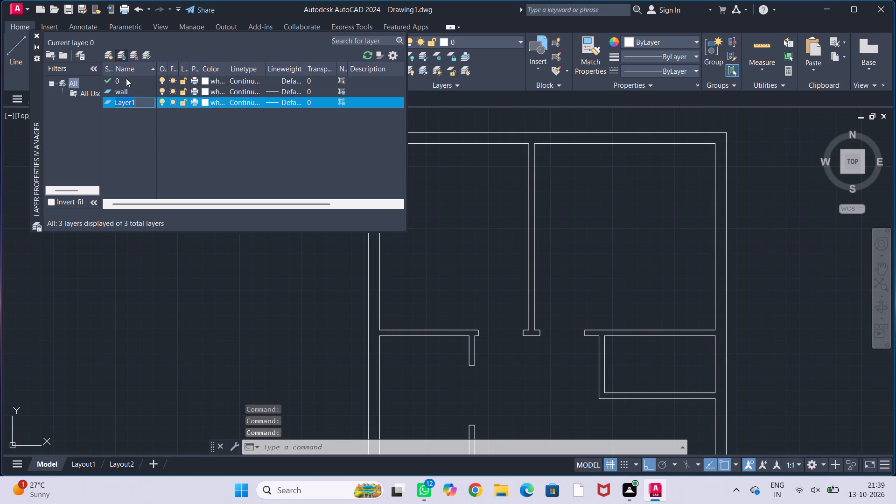
pyautogui.press('BackSpace')
pyautogui.write('door')
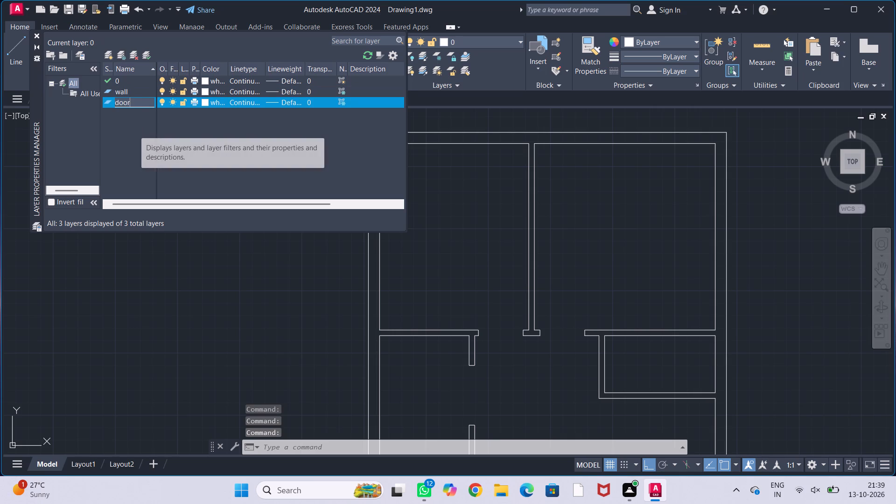
pyautogui.click(205, 102)
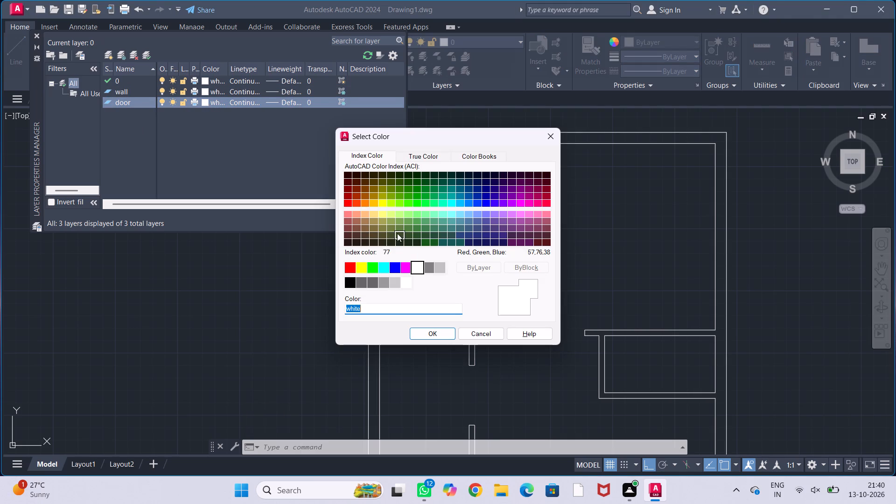
pyautogui.click(361, 203)
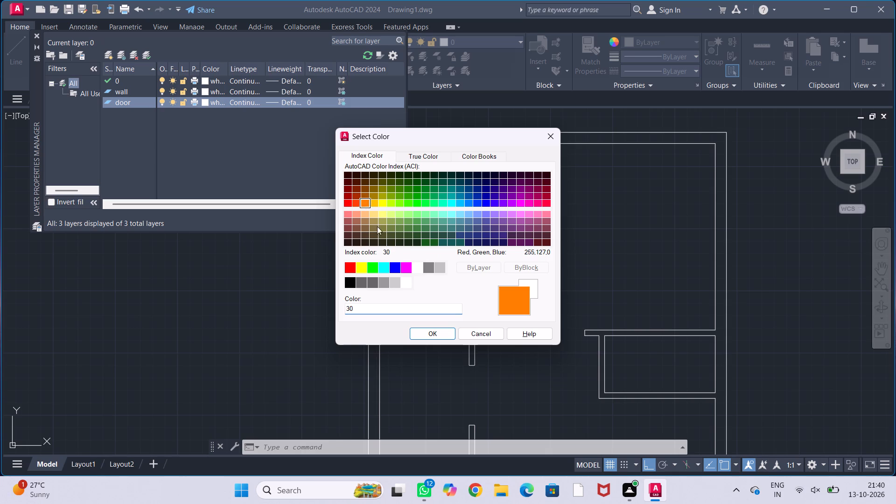
pyautogui.click(448, 335)
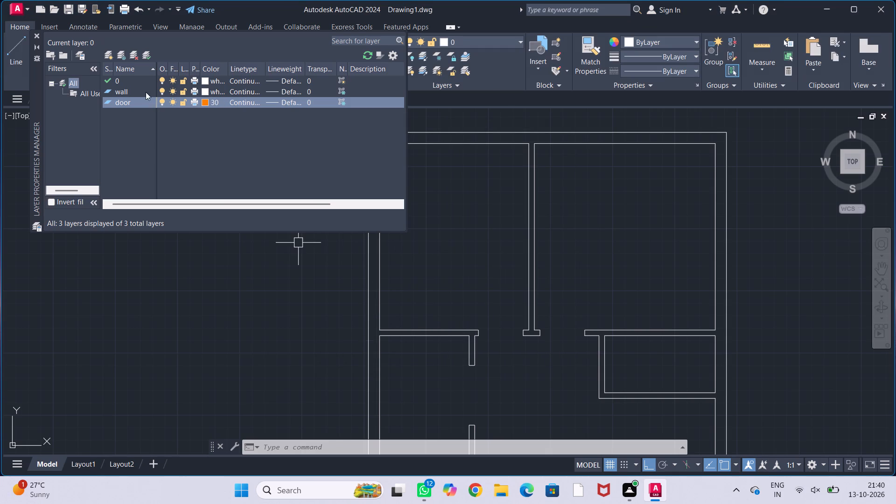
# Create a new layer named window, frozen in all viewports, with index color 191.
pyautogui.click(119, 52)
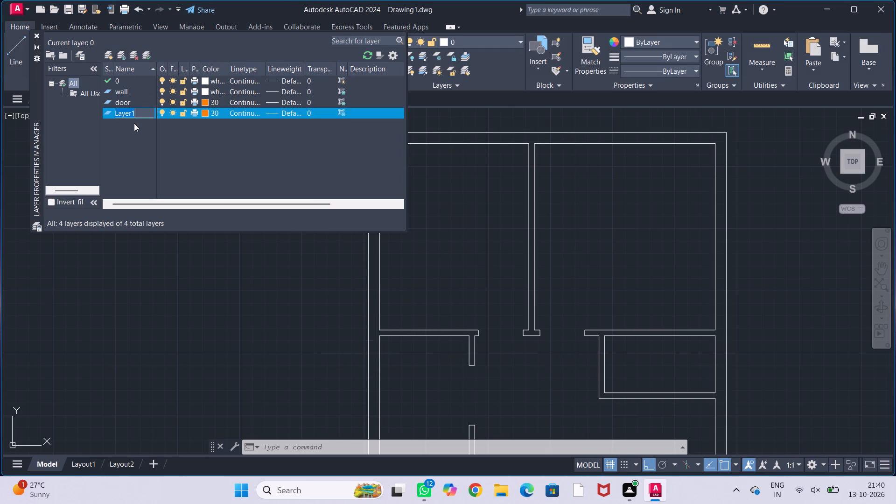
pyautogui.press('BackSpace')
pyautogui.write('window')
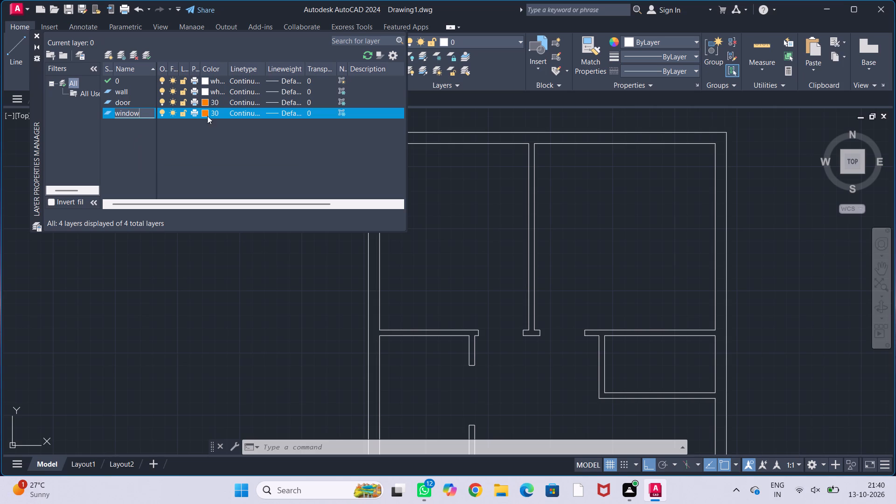
pyautogui.click(204, 112)
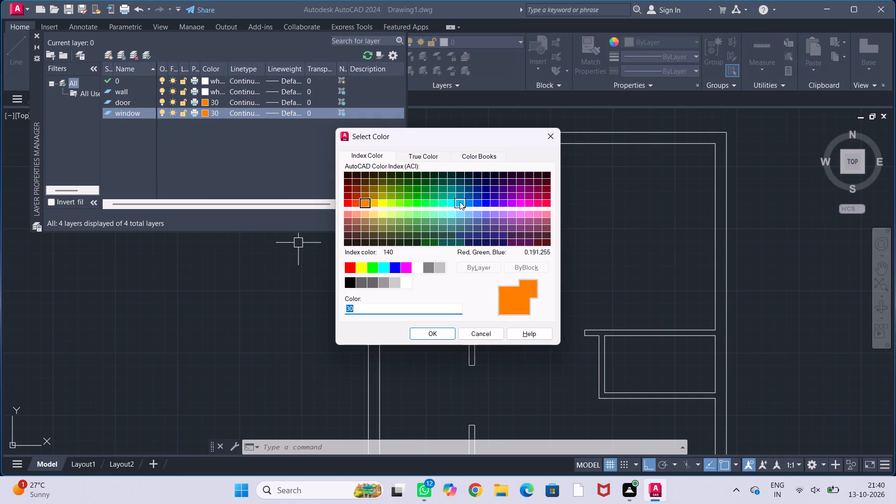
pyautogui.click(504, 216)
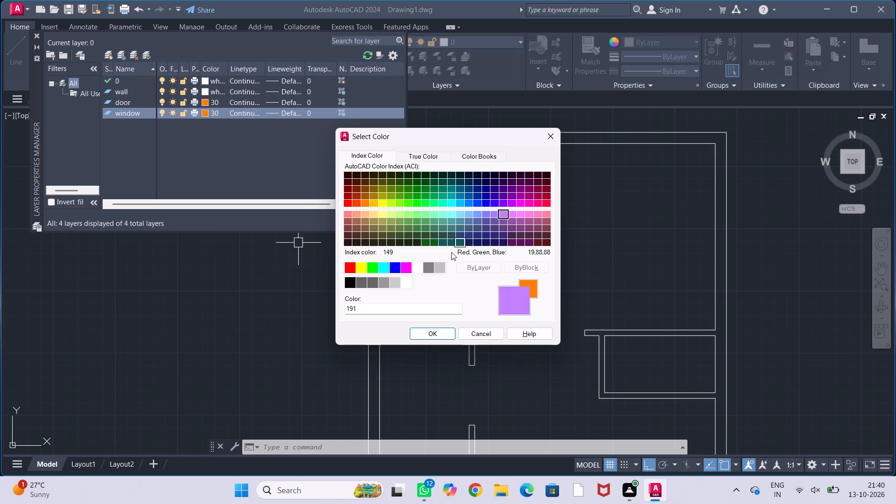
pyautogui.click(441, 334)
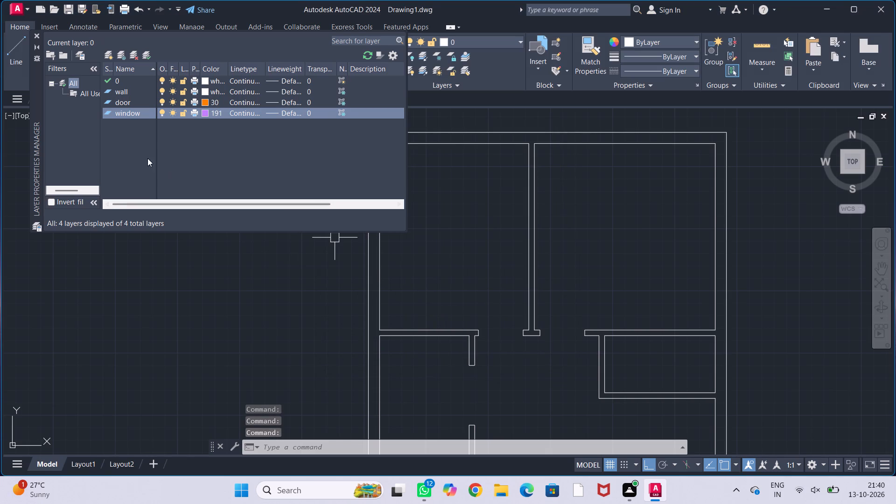
# Create a new layer named ventilator, frozen in all viewports, with index color 151.
pyautogui.click(121, 52)
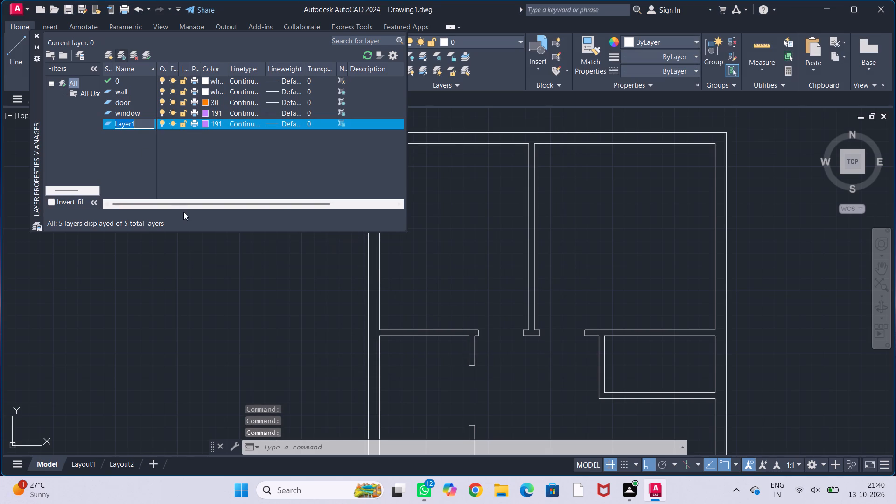
pyautogui.press('BackSpace')
pyautogui.write('ventila')
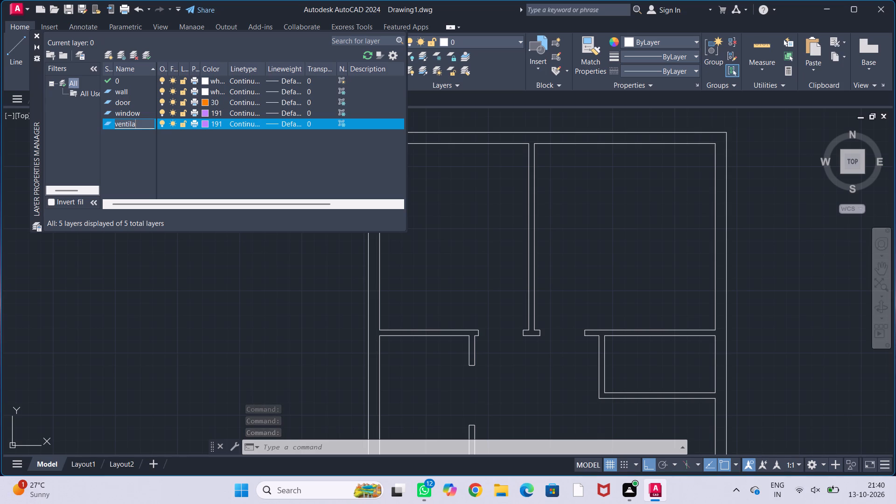
pyautogui.write('tor')
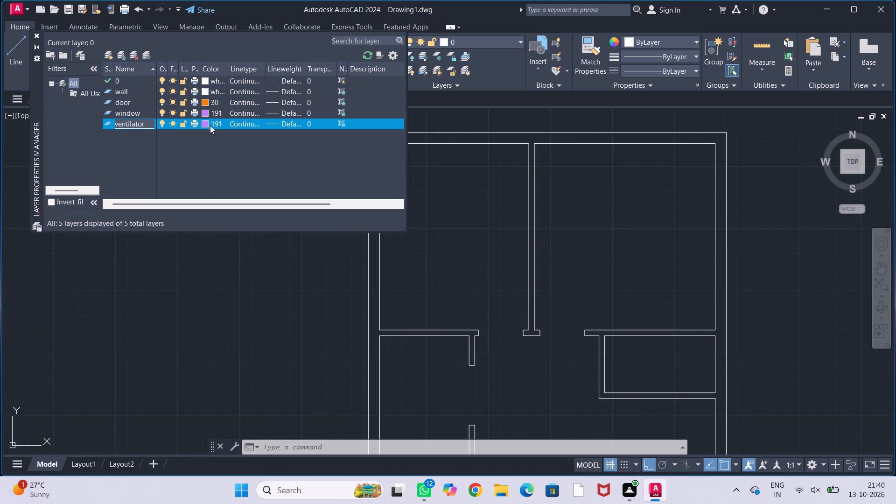
pyautogui.click(206, 123)
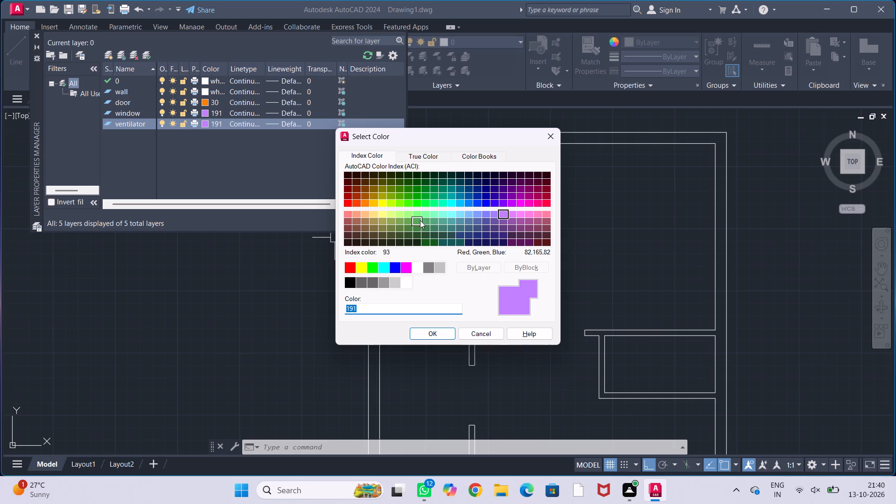
pyautogui.click(450, 221)
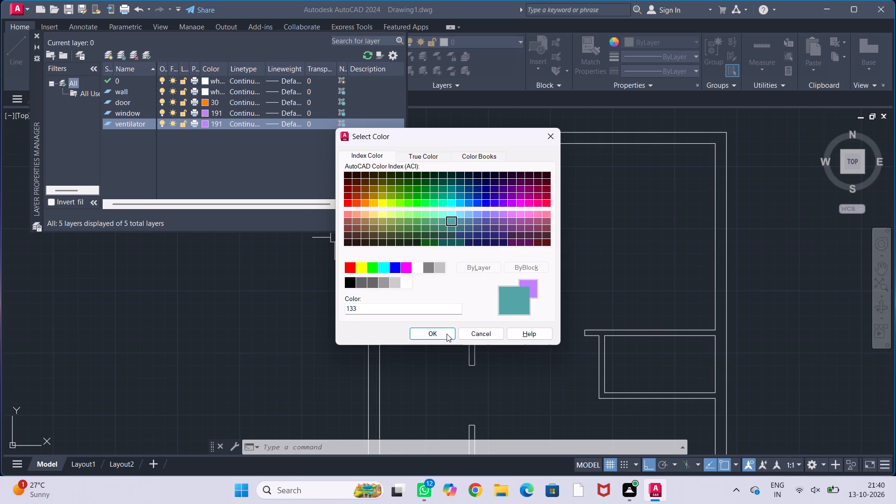
pyautogui.click(473, 215)
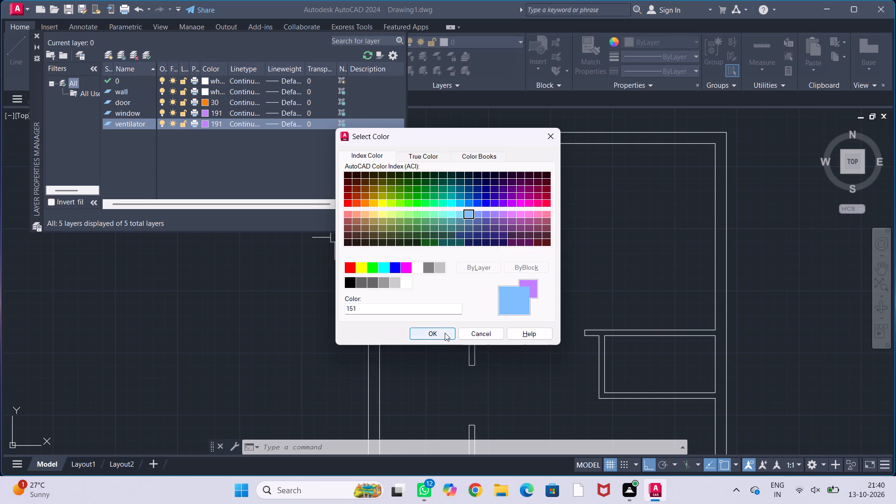
pyautogui.click(445, 333)
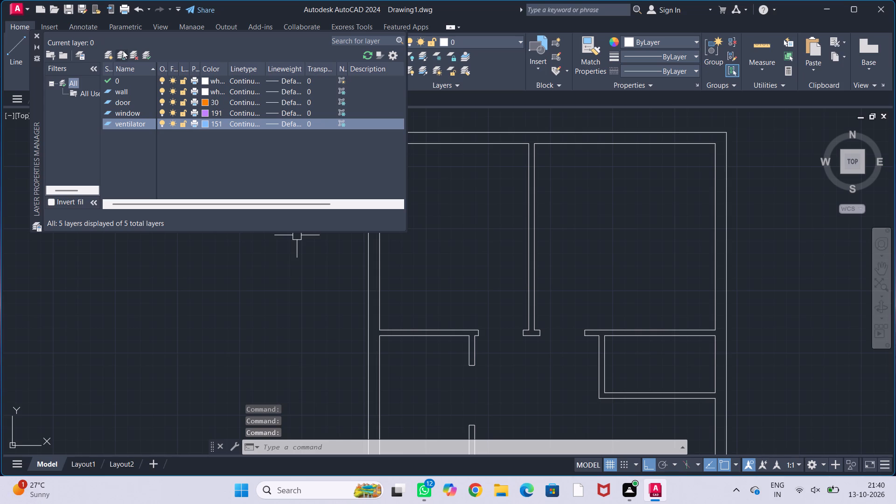
# Create a new layer named furniture, frozen in all viewports, with index color 251, and close the layer manager.
pyautogui.click(121, 49)
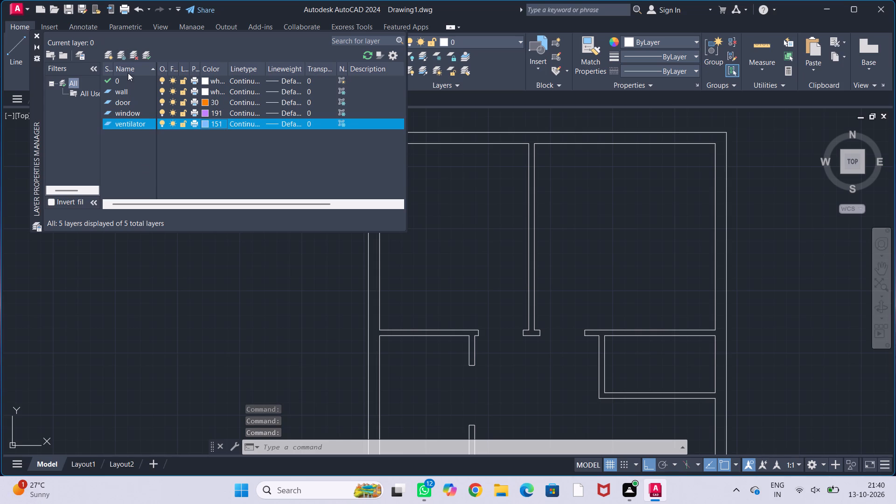
pyautogui.click(122, 57)
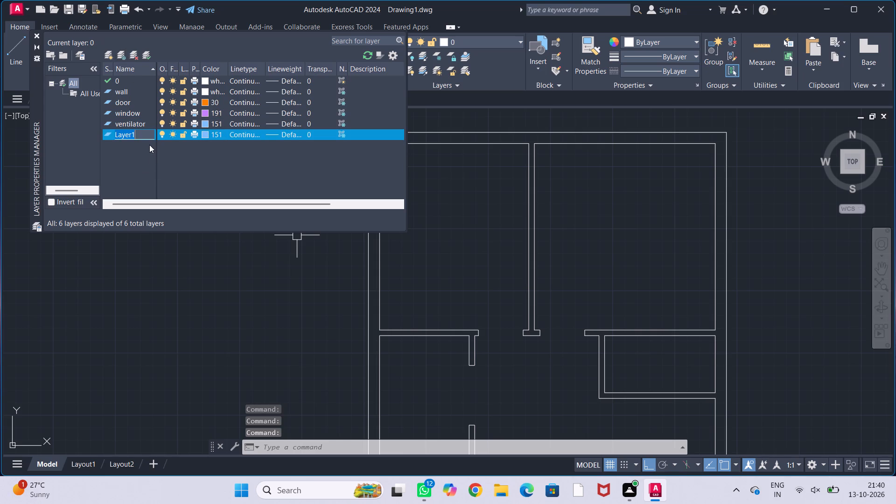
pyautogui.press('BackSpace')
pyautogui.write('furniture')
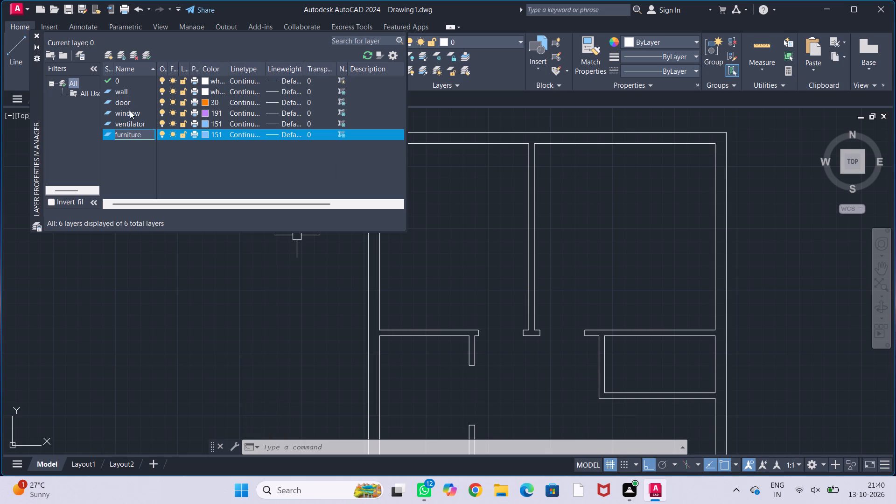
pyautogui.click(206, 132)
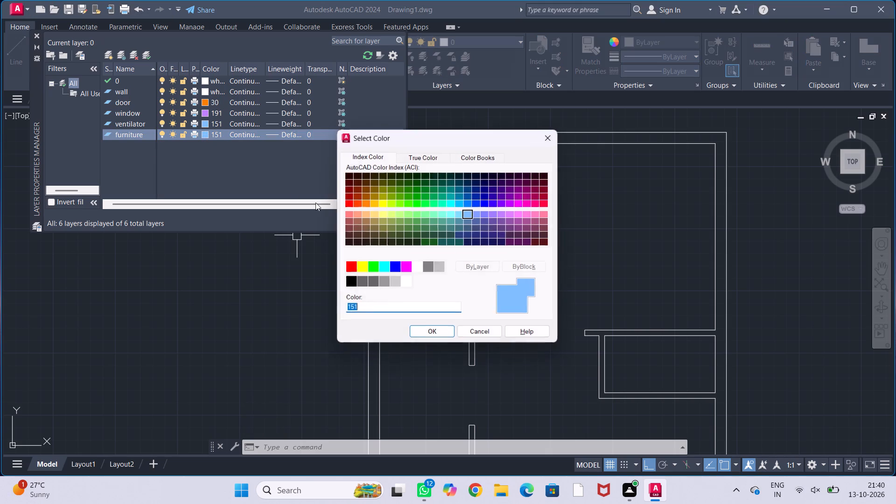
pyautogui.click(428, 270)
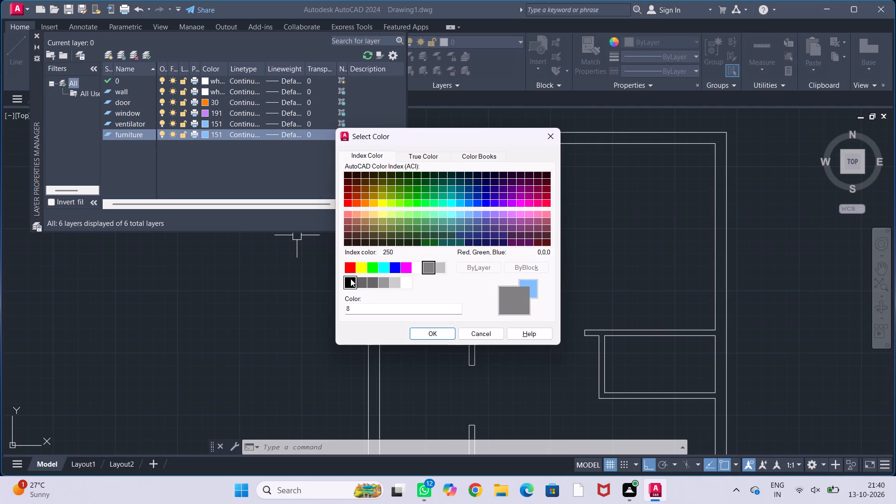
pyautogui.click(364, 283)
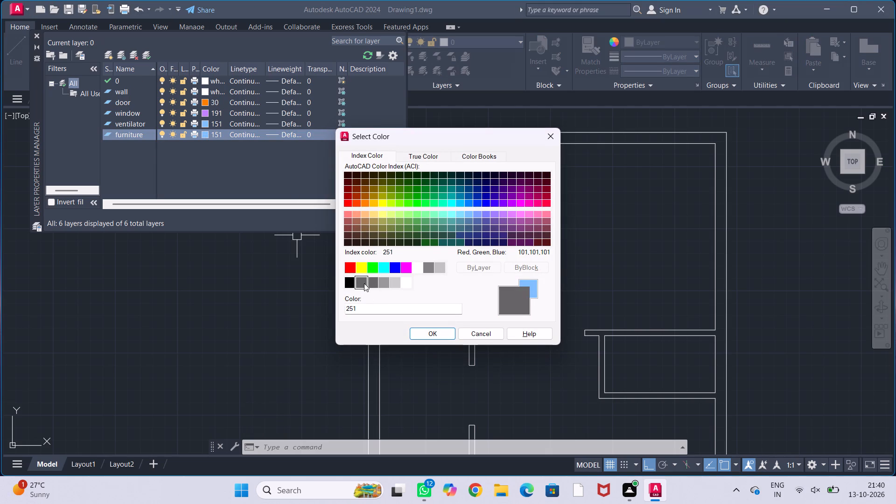
pyautogui.click(442, 330)
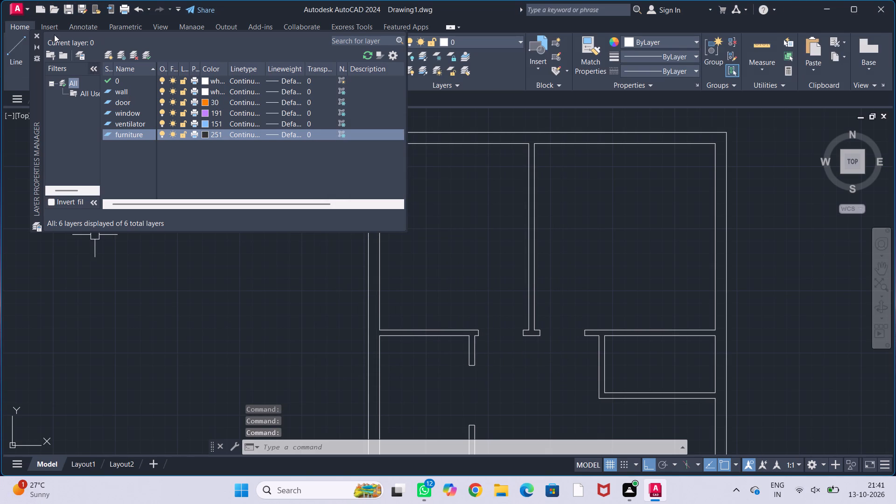
pyautogui.click(35, 35)
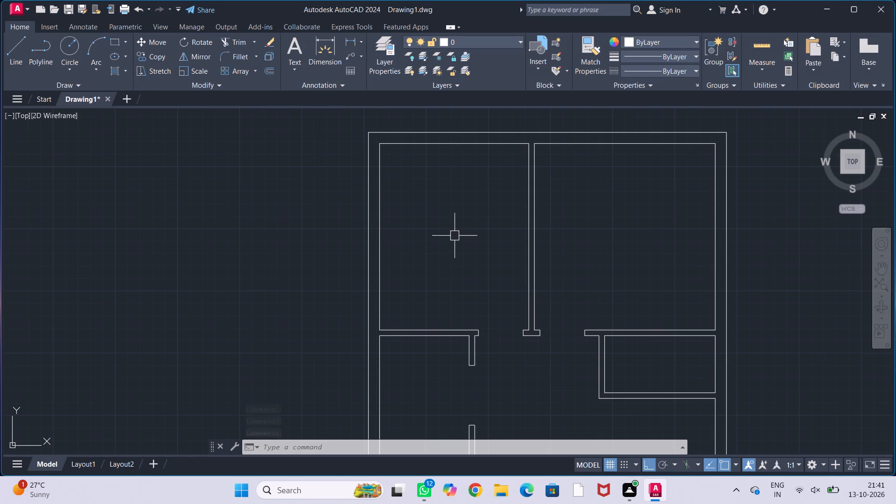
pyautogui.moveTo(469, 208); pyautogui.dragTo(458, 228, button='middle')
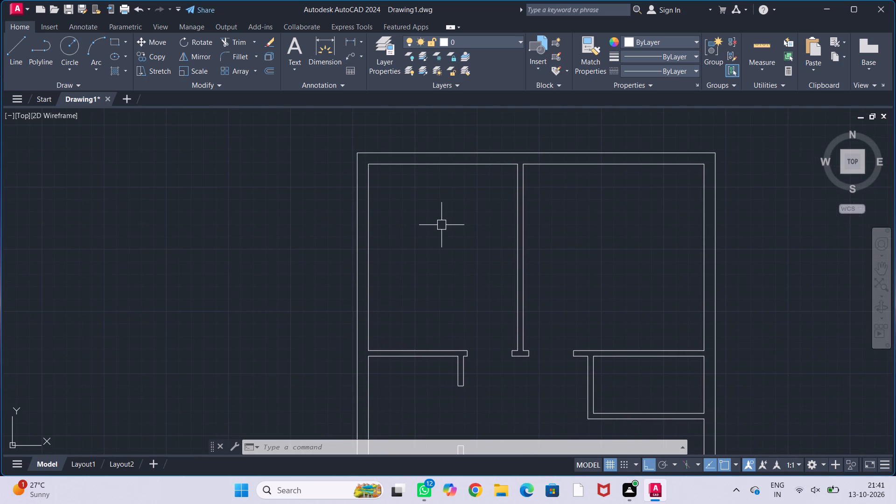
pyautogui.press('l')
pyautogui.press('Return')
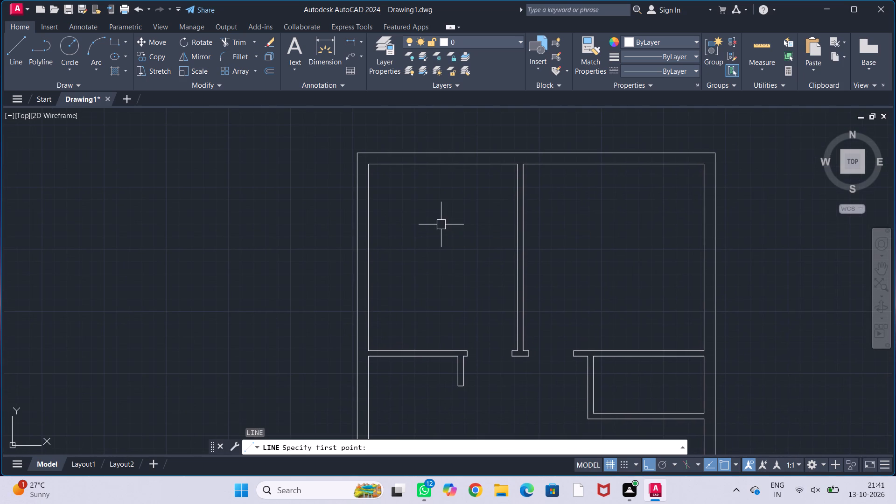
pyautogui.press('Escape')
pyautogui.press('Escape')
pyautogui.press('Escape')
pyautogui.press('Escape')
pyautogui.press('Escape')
# Move the entire floor plan, including the staircase, onto the wall layer.
pyautogui.scroll(-3, 441, 224)
pyautogui.moveTo(441, 224); pyautogui.dragTo(429, 213, button='middle')
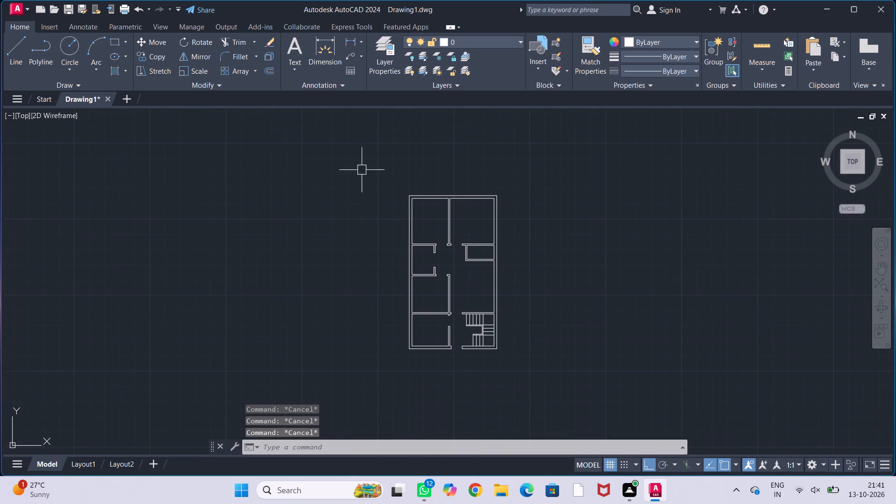
pyautogui.moveTo(326, 169); pyautogui.dragTo(351, 175)
pyautogui.click(540, 407)
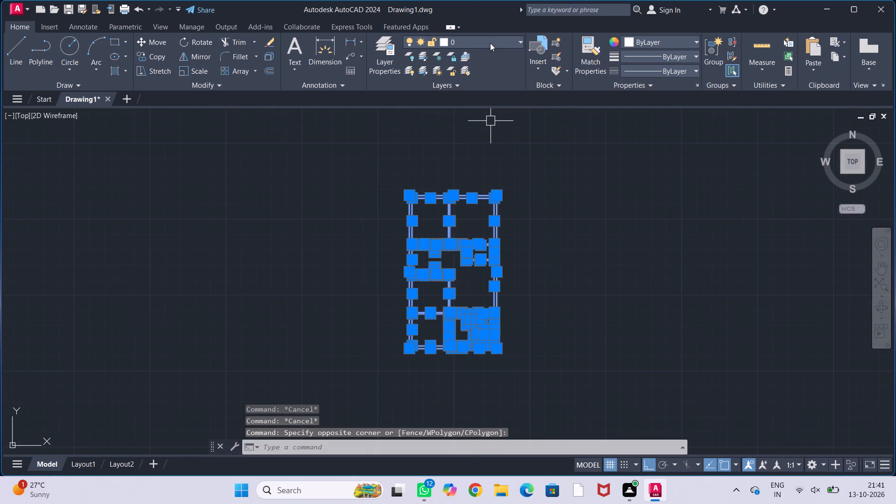
pyautogui.click(490, 43)
pyautogui.click(490, 110)
pyautogui.press('Escape')
pyautogui.press('Escape')
pyautogui.press('Escape')
pyautogui.press('Escape')
# Make wall the current layer.
pyautogui.click(505, 36)
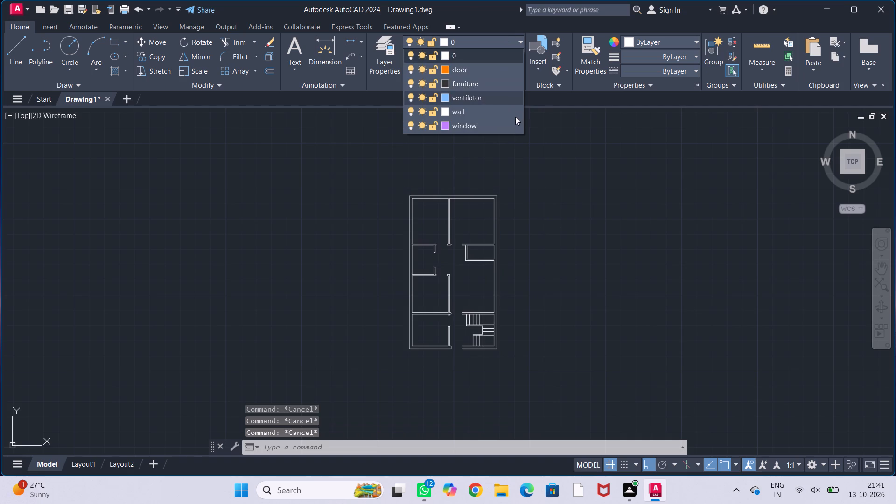
pyautogui.click(514, 114)
# Draw a 9" line across the outer wall of the upper-left room, starting at the midpoint of its inner face.
pyautogui.moveTo(554, 284); pyautogui.dragTo(556, 275, button='middle')
pyautogui.scroll(1, 407, 202)
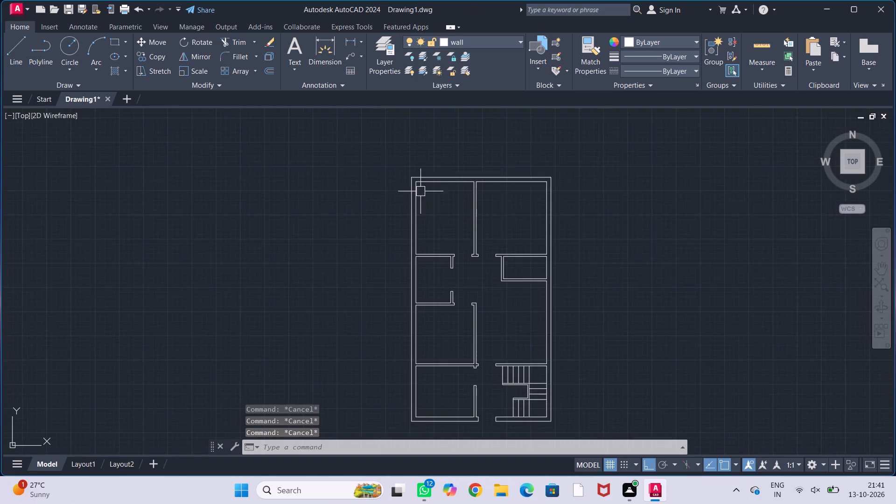
pyautogui.scroll(2, 446, 214)
pyautogui.moveTo(447, 212); pyautogui.dragTo(449, 248, button='middle')
pyautogui.press('l')
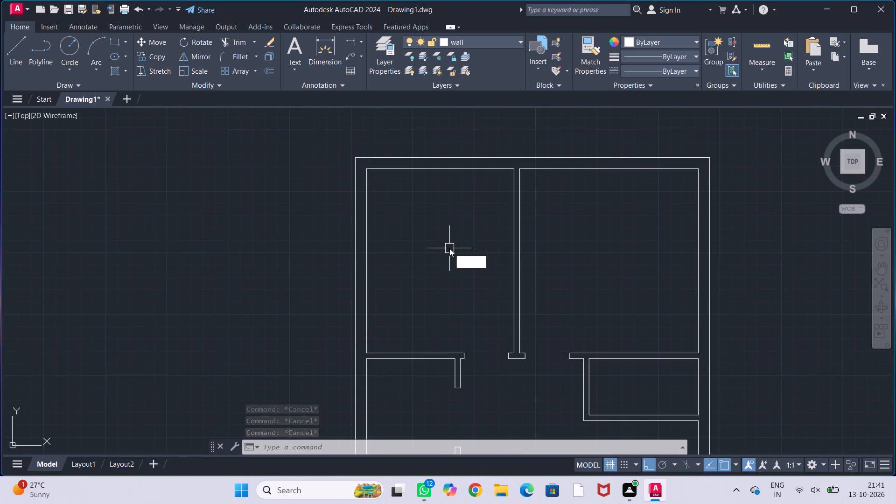
pyautogui.press('Return')
pyautogui.scroll(1, 370, 264)
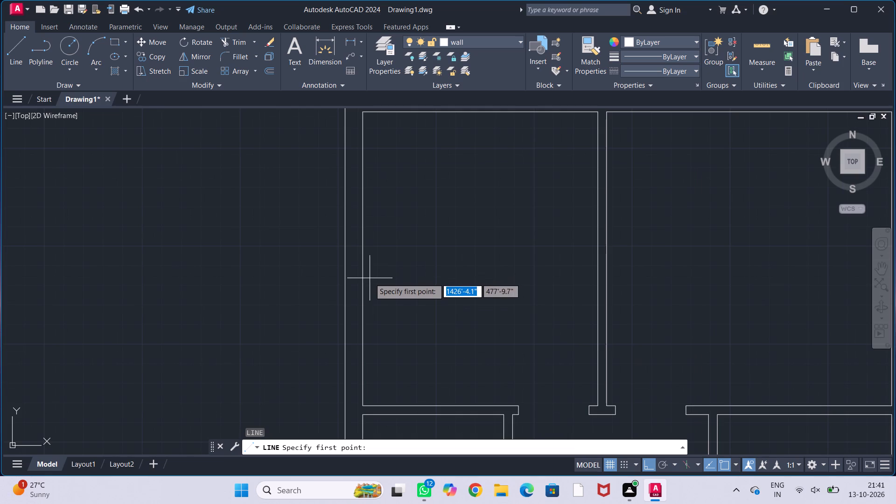
pyautogui.click(364, 257)
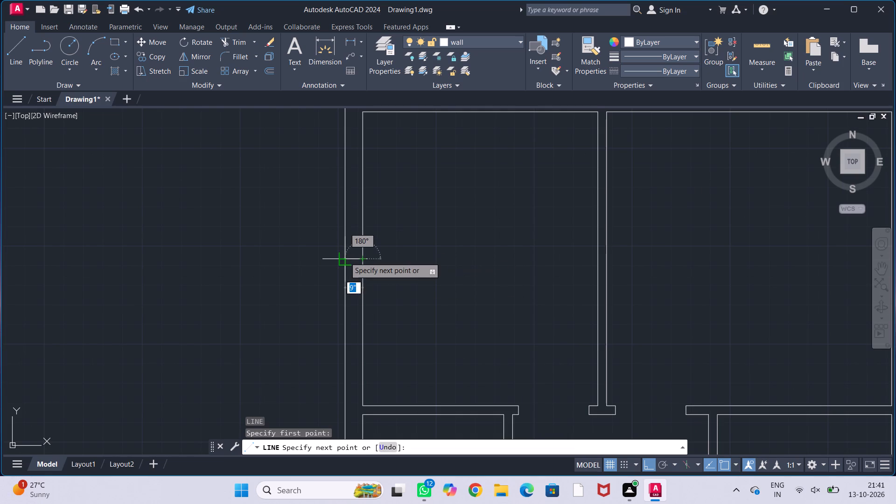
pyautogui.click(345, 257)
pyautogui.press('Escape')
pyautogui.press('Escape')
pyautogui.press('Escape')
pyautogui.press('Escape')
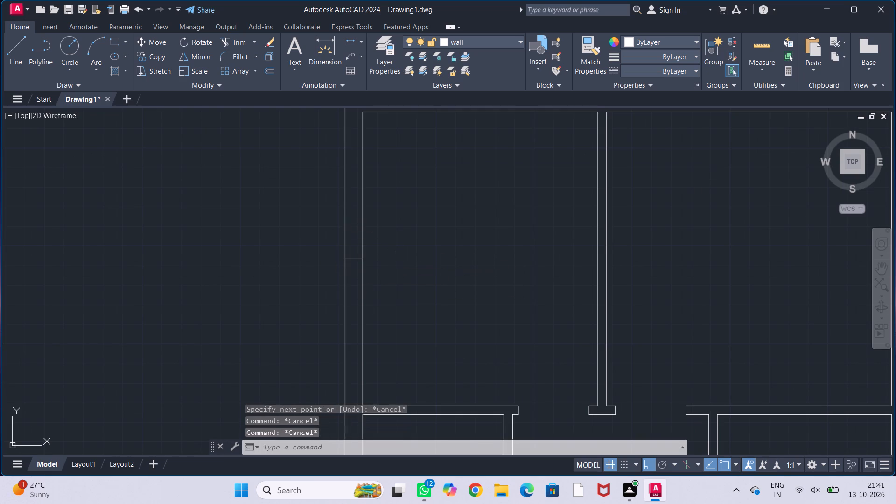
# Offset the short line across the upper-left room's outer wall by 2' to both sides.
pyautogui.write('off')
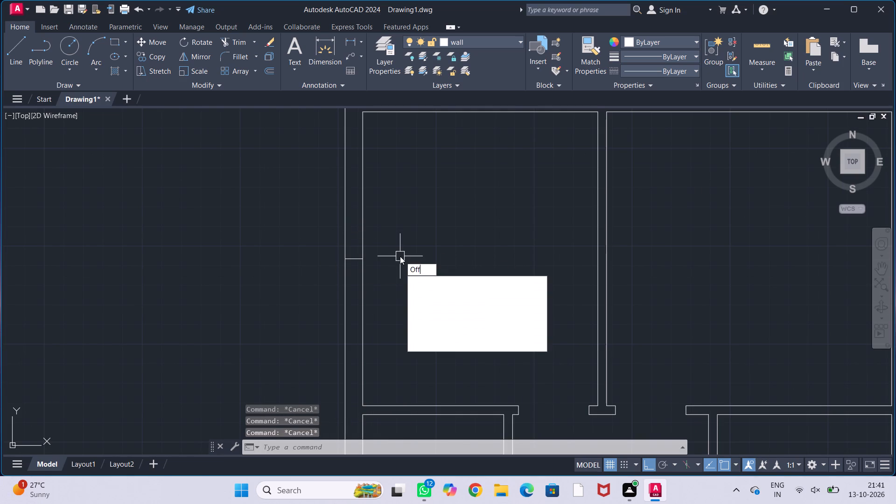
pyautogui.press('Return')
pyautogui.write("2'")
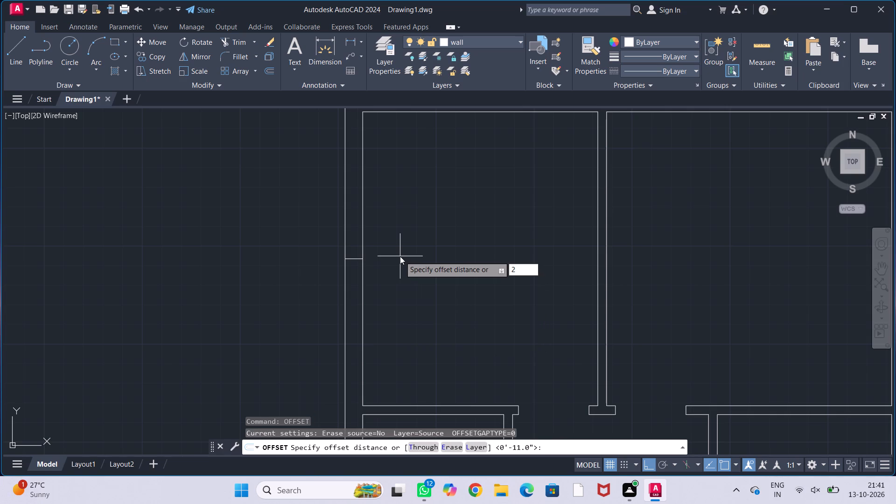
pyautogui.press('Return')
pyautogui.click(355, 260)
pyautogui.click(357, 225)
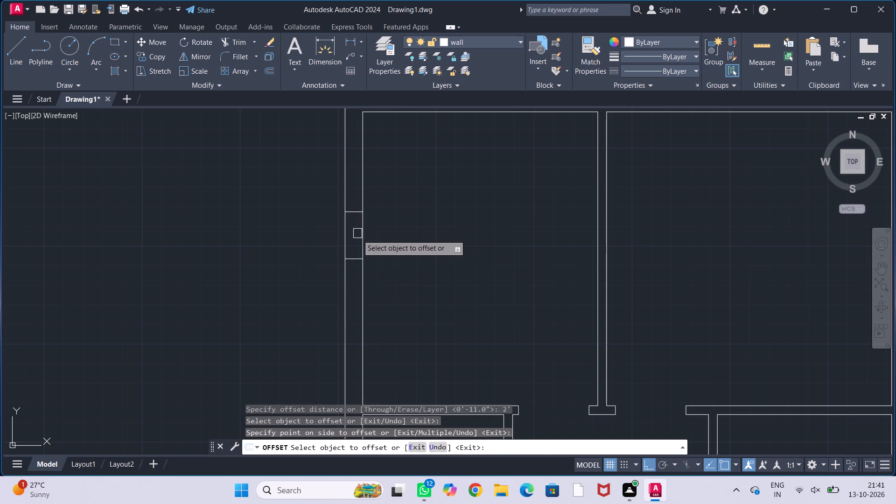
pyautogui.click(355, 260)
pyautogui.click(356, 286)
pyautogui.press('Escape')
pyautogui.press('Escape')
pyautogui.press('Escape')
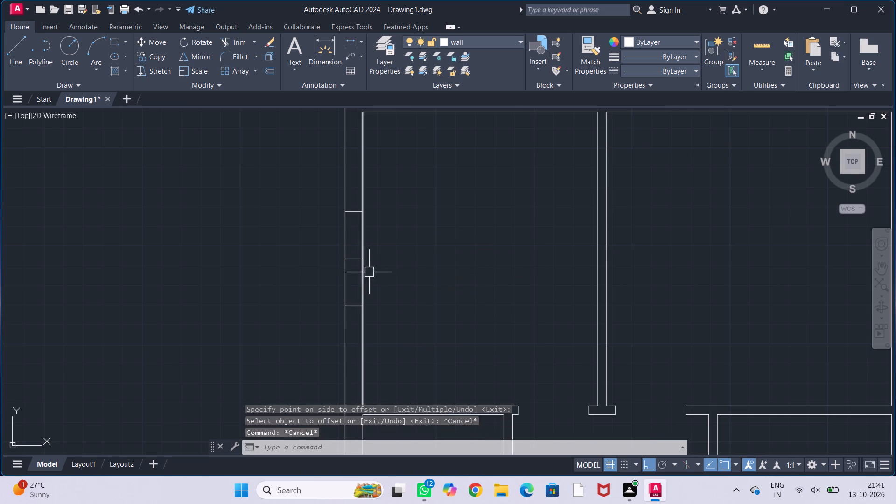
pyautogui.press('Escape')
pyautogui.press('Escape')
# Trim both wall faces between the offset lines and remove the middle line, leaving a 4' opening in the upper-left room's outer wall.
pyautogui.write('tr')
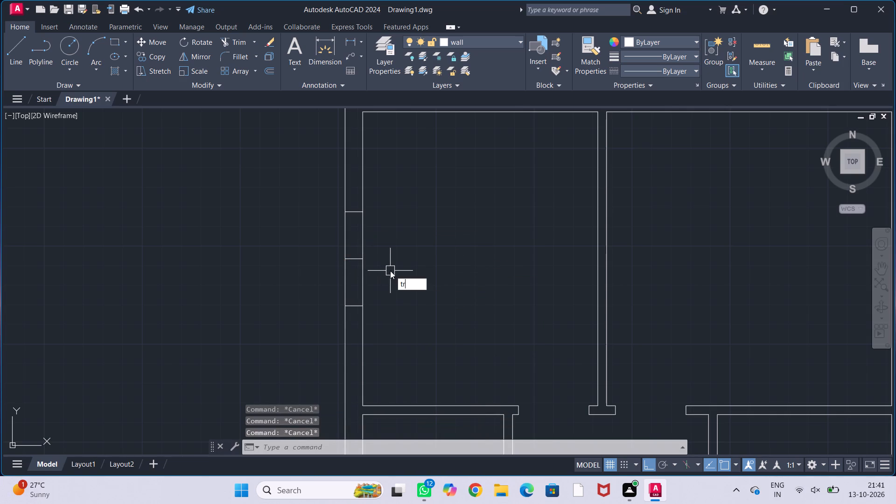
pyautogui.press('Return')
pyautogui.moveTo(322, 242); pyautogui.dragTo(408, 243)
pyautogui.moveTo(330, 280); pyautogui.dragTo(385, 285)
pyautogui.click(360, 259)
pyautogui.press('Escape')
pyautogui.press('Escape')
pyautogui.press('Escape')
pyautogui.press('Escape')
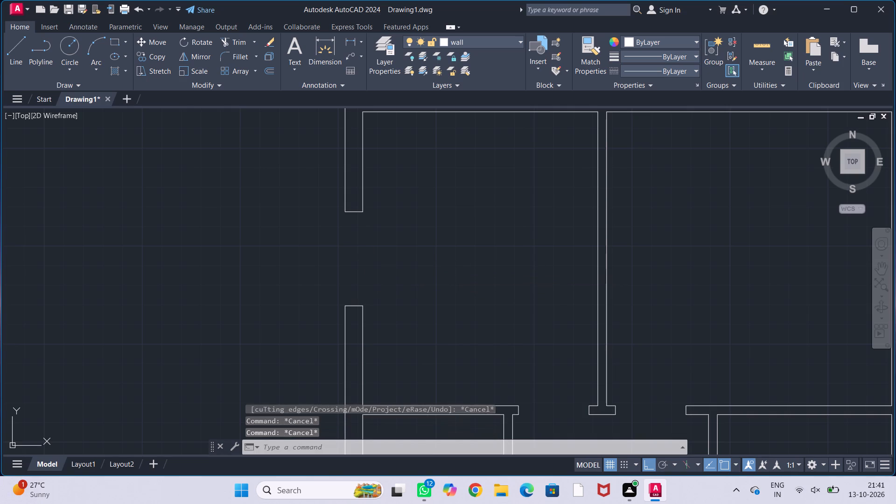
pyautogui.press('Escape')
# Draw two horizontal guide lines from the upper-left room's window opening corners across the plan to beyond the opposite outer wall.
pyautogui.scroll(-2, 446, 268)
pyautogui.moveTo(446, 268); pyautogui.dragTo(392, 274, button='middle')
pyautogui.moveTo(410, 289); pyautogui.dragTo(390, 262, button='middle')
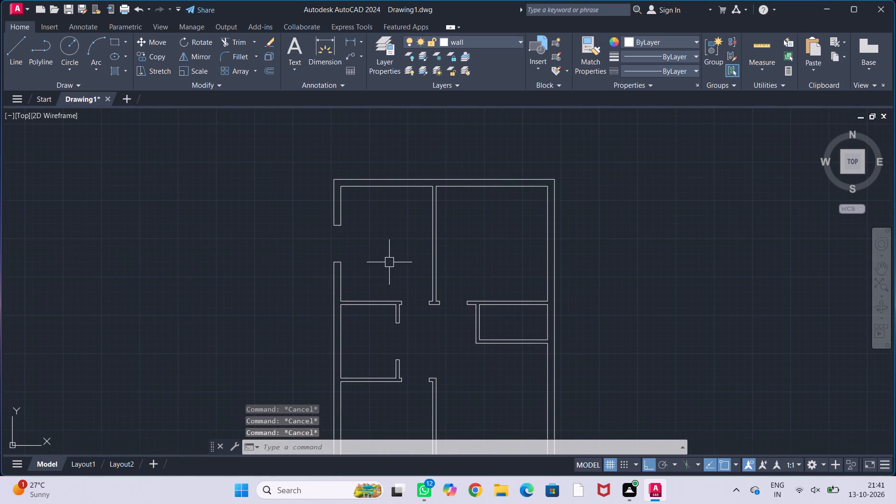
pyautogui.moveTo(396, 276); pyautogui.dragTo(321, 277, button='middle')
pyautogui.moveTo(419, 261); pyautogui.dragTo(402, 261, button='middle')
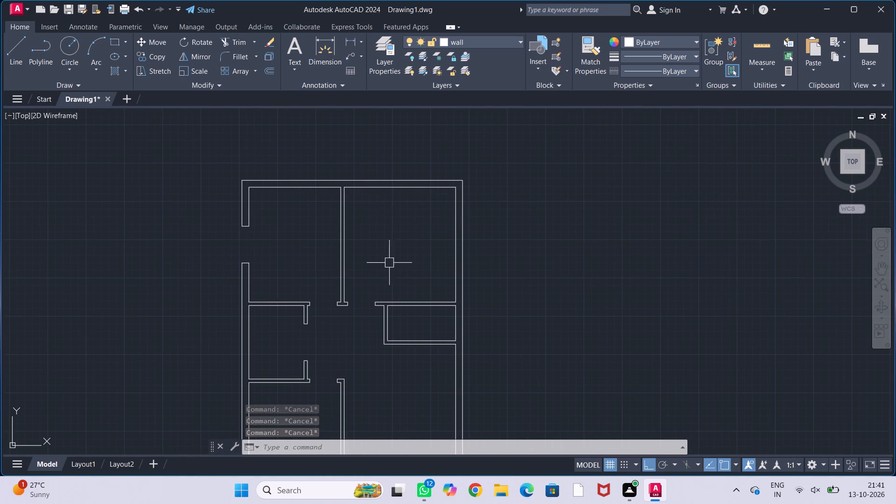
pyautogui.scroll(1, 296, 266)
pyautogui.moveTo(295, 265); pyautogui.dragTo(278, 266, button='middle')
pyautogui.press('l')
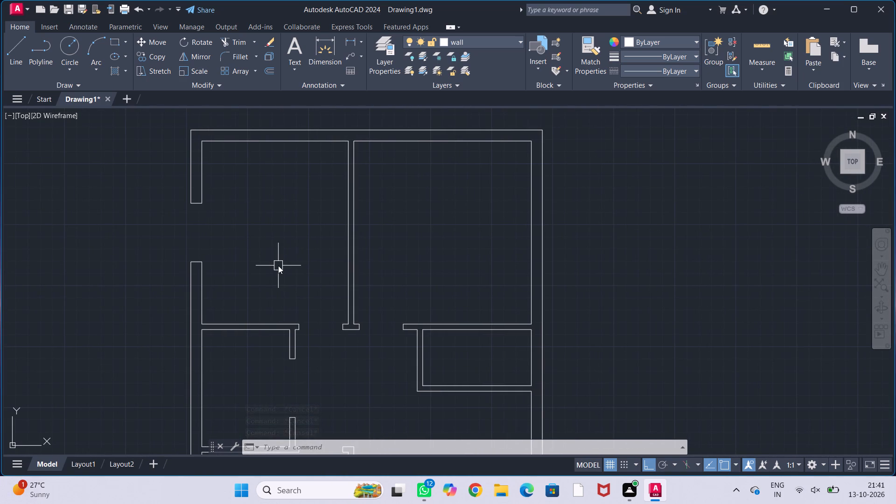
pyautogui.press('Return')
pyautogui.click(205, 265)
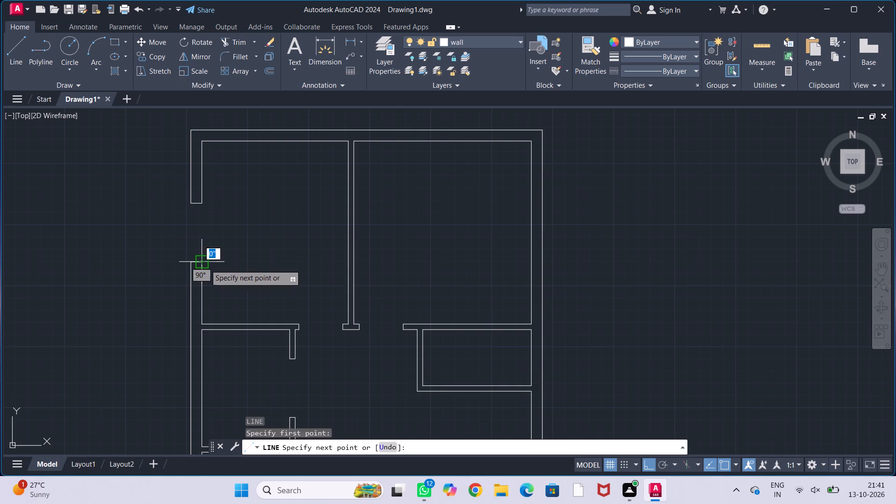
pyautogui.click(573, 268)
pyautogui.press('Escape')
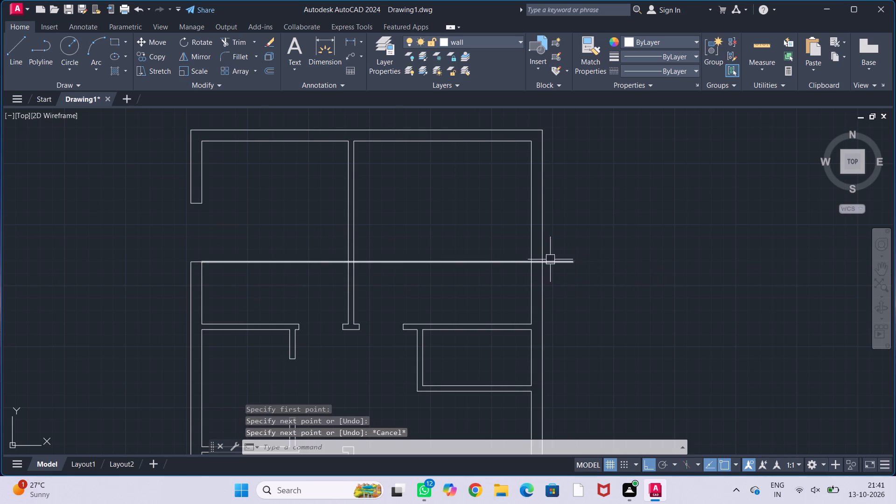
pyautogui.press('l')
pyautogui.press('Return')
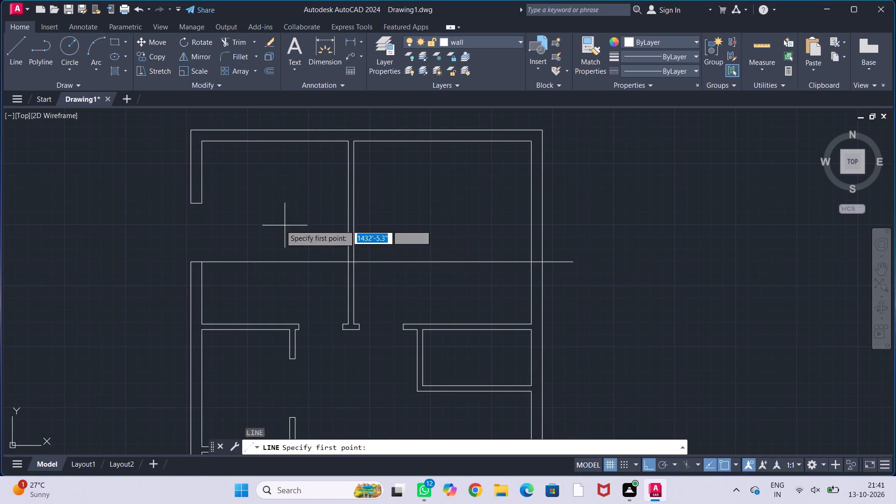
pyautogui.click(203, 203)
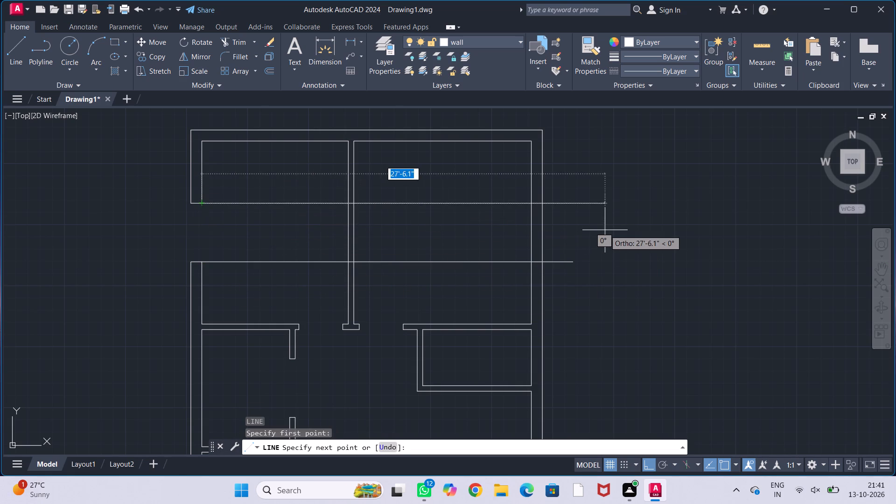
pyautogui.click(605, 230)
pyautogui.press('Escape')
pyautogui.press('Escape')
pyautogui.press('Escape')
pyautogui.press('Escape')
pyautogui.press('Escape')
pyautogui.press('Escape')
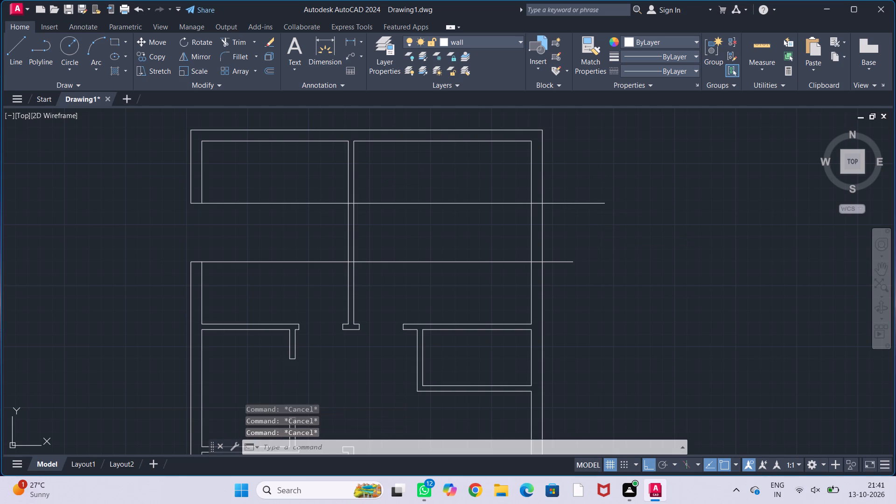
# Trim the upper-right room's outer wall faces between the two guide lines to form a matching opening, and remove all guide line remnants.
pyautogui.write('tr')
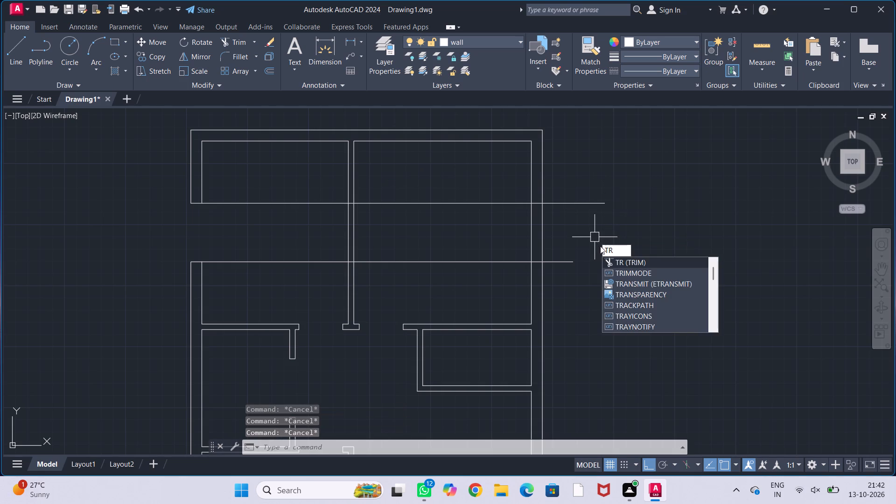
pyautogui.press('Return')
pyautogui.moveTo(583, 231); pyautogui.dragTo(467, 233)
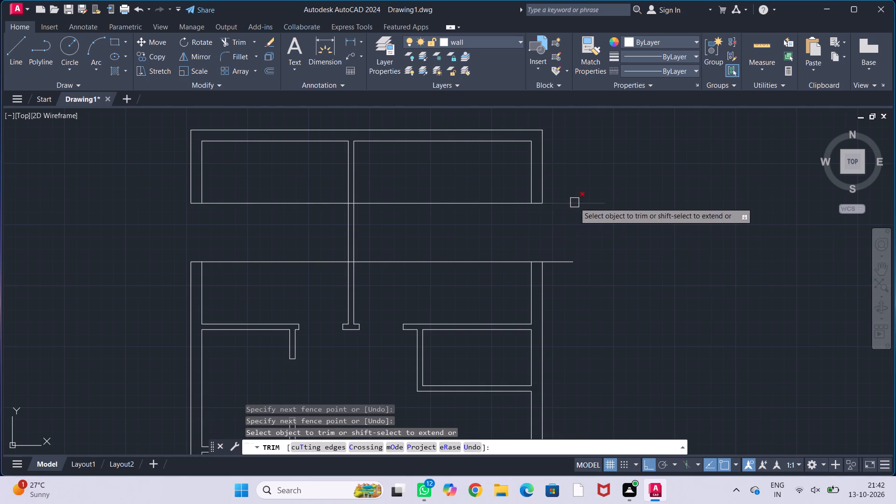
pyautogui.click(574, 203)
pyautogui.click(571, 265)
pyautogui.click(449, 259)
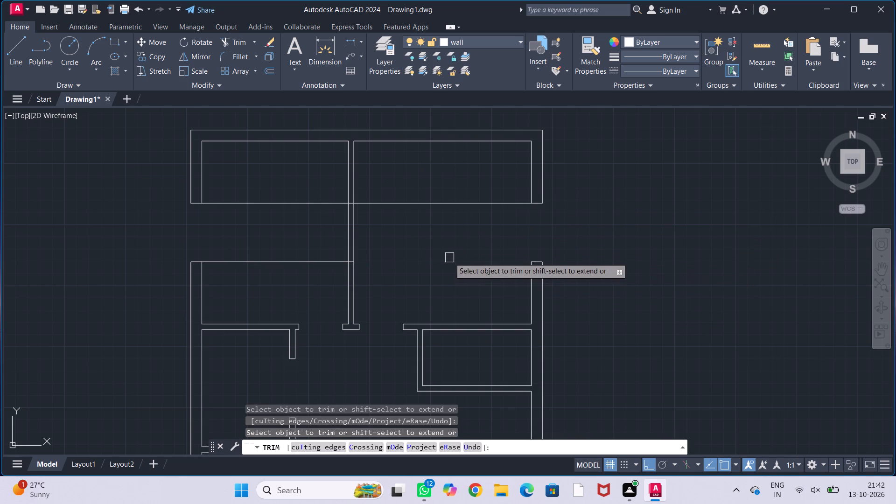
pyautogui.click(451, 206)
pyautogui.press('Escape')
pyautogui.press('Escape')
pyautogui.press('Escape')
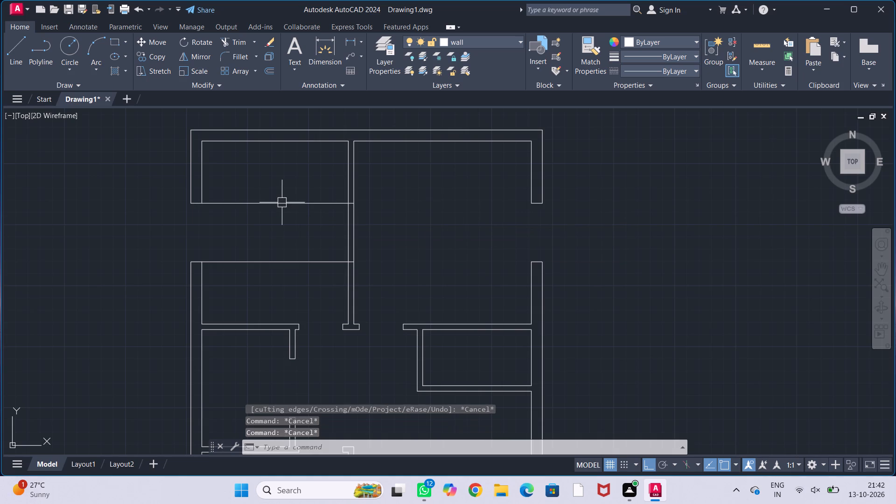
pyautogui.click(285, 203)
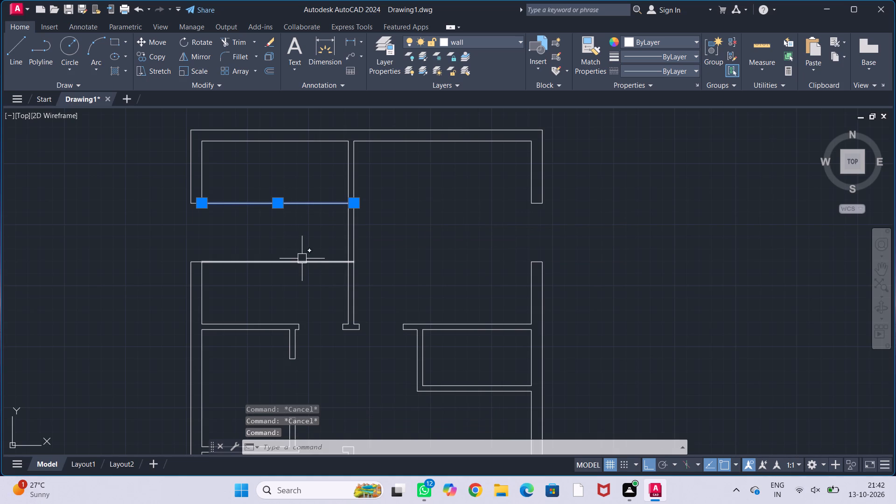
pyautogui.click(302, 259)
pyautogui.press('Delete')
# Draw a short line across the outer wall of the small left-hand room, starting at the midpoint of its inner face.
pyautogui.scroll(-2, 353, 225)
pyautogui.moveTo(404, 239); pyautogui.dragTo(459, 173, button='middle')
pyautogui.scroll(1, 441, 180)
pyautogui.moveTo(442, 178); pyautogui.dragTo(456, 206, button='middle')
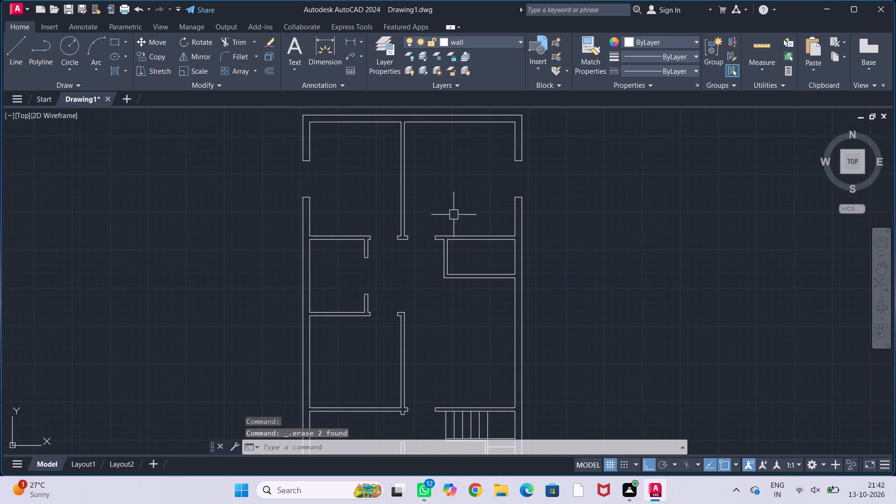
pyautogui.middleClick(414, 267)
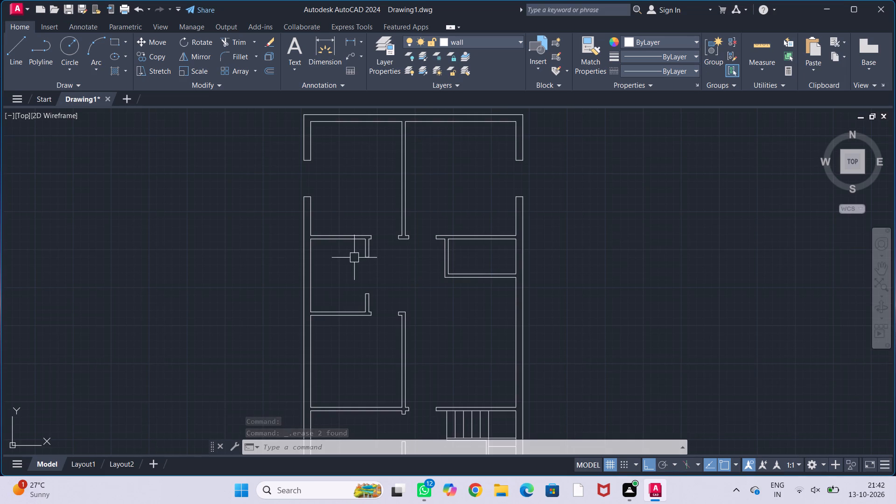
pyautogui.scroll(1, 343, 280)
pyautogui.moveTo(322, 297); pyautogui.dragTo(332, 282, button='middle')
pyautogui.scroll(2, 308, 283)
pyautogui.moveTo(364, 274); pyautogui.dragTo(357, 287, button='middle')
pyautogui.scroll(-1, 358, 285)
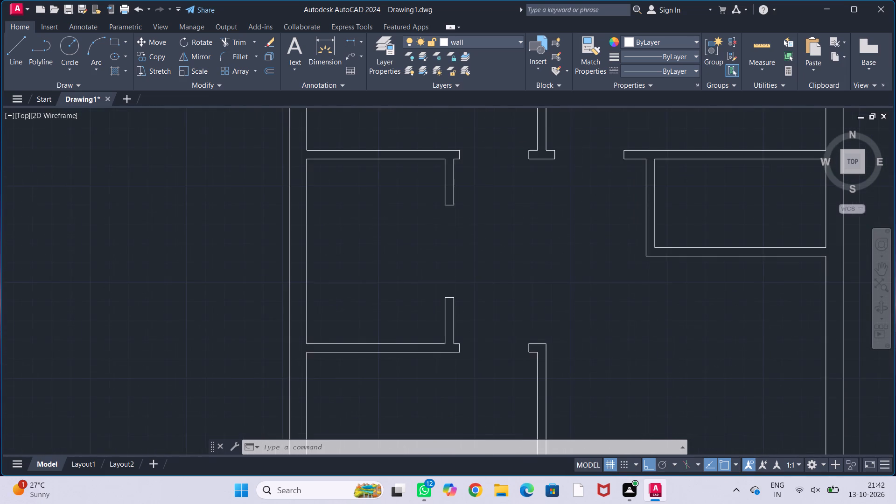
pyautogui.scroll(-1, 358, 285)
pyautogui.moveTo(358, 285); pyautogui.dragTo(342, 287, button='middle')
pyautogui.press('l')
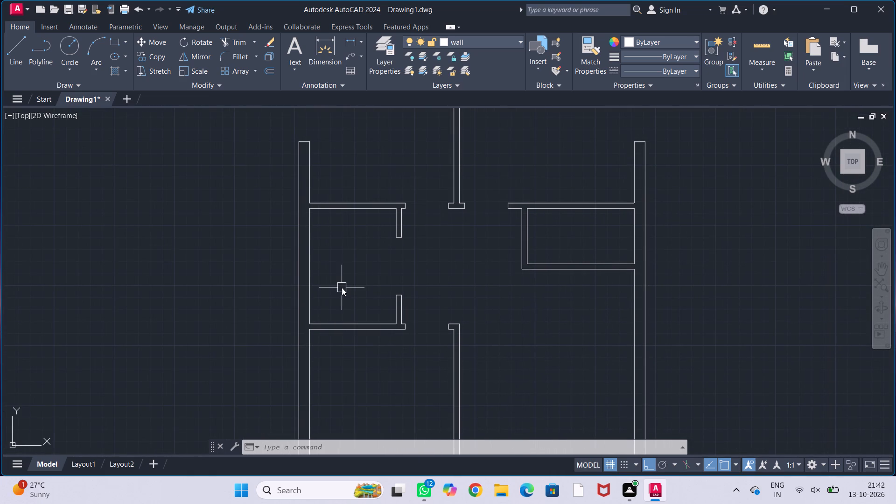
pyautogui.press('Return')
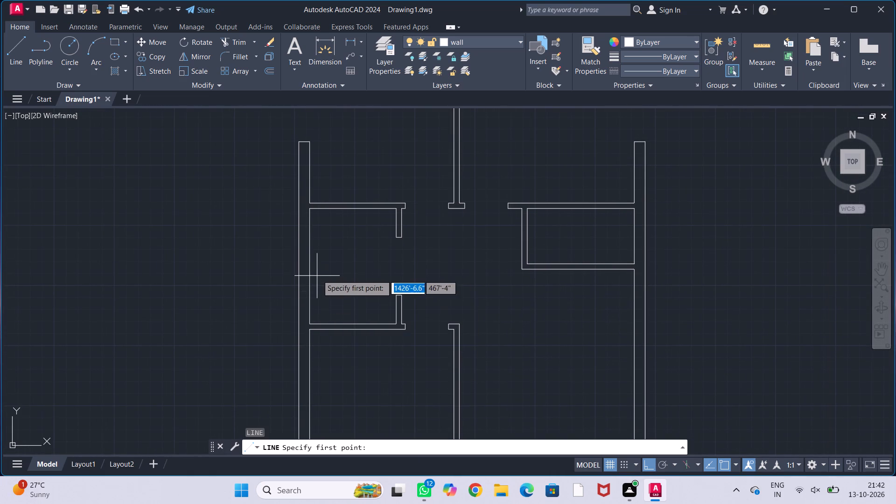
pyautogui.click(314, 267)
pyautogui.click(294, 266)
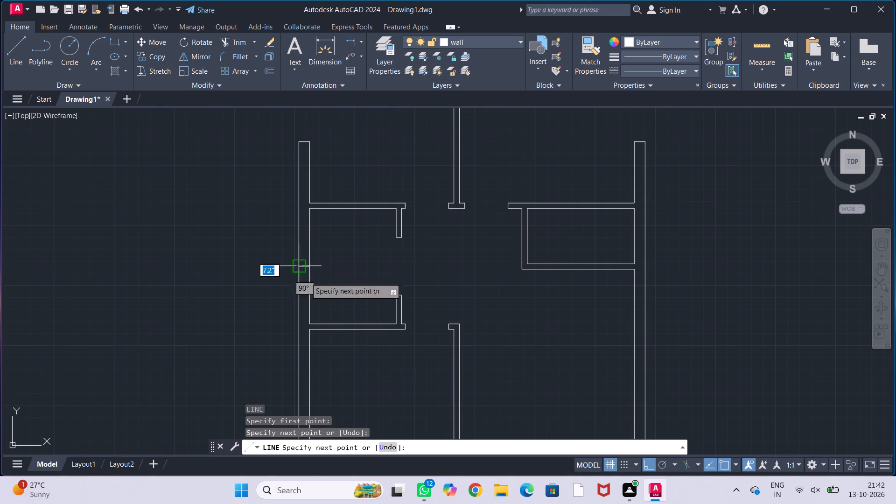
pyautogui.press('Escape')
pyautogui.press('Escape')
pyautogui.press('Escape')
# Offset the short line across the small left-hand room's outer wall by 2' to both sides.
pyautogui.scroll(1, 315, 276)
pyautogui.moveTo(340, 266); pyautogui.dragTo(352, 255, button='middle')
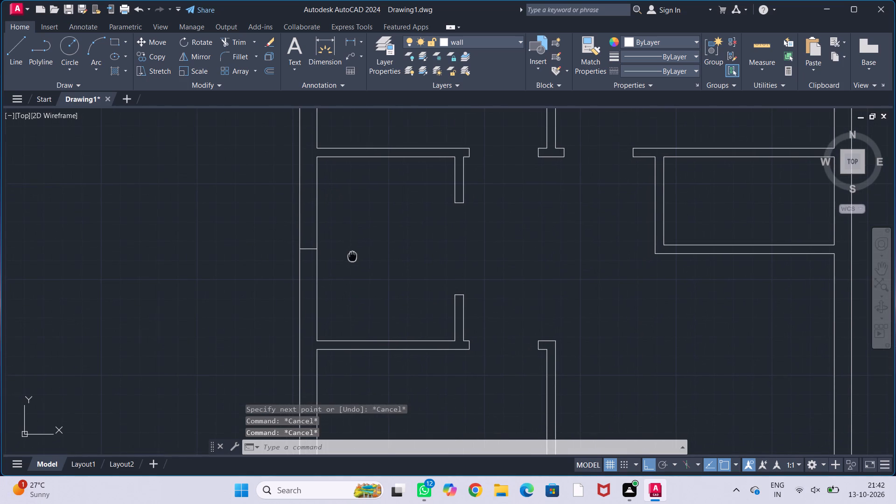
pyautogui.press('o')
pyautogui.press('d')
pyautogui.press('BackSpace')
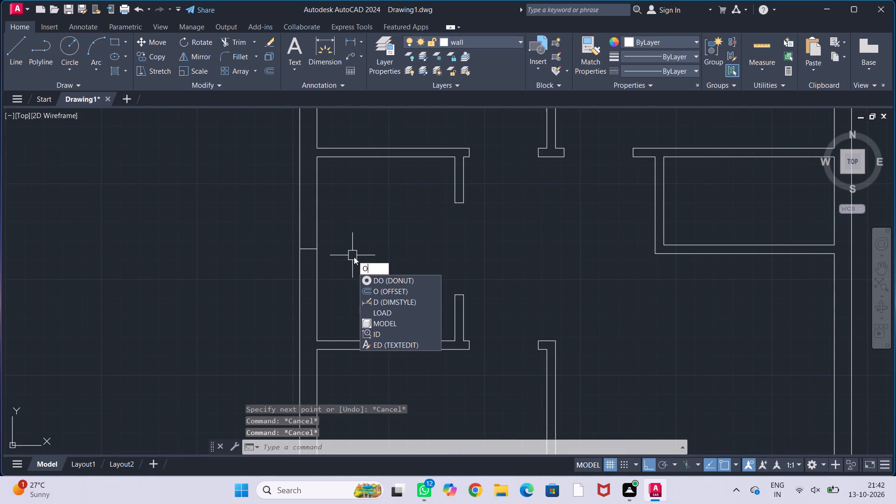
pyautogui.write('ff')
pyautogui.press('Return')
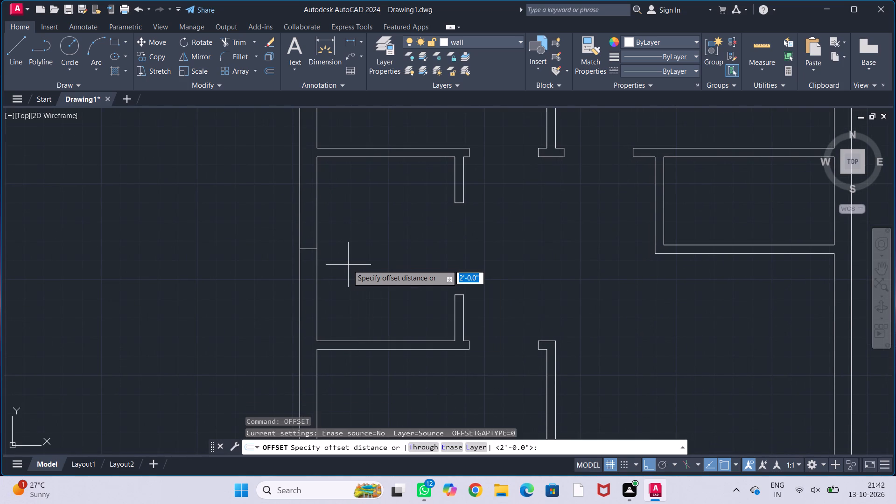
pyautogui.write("2'")
pyautogui.press('Return')
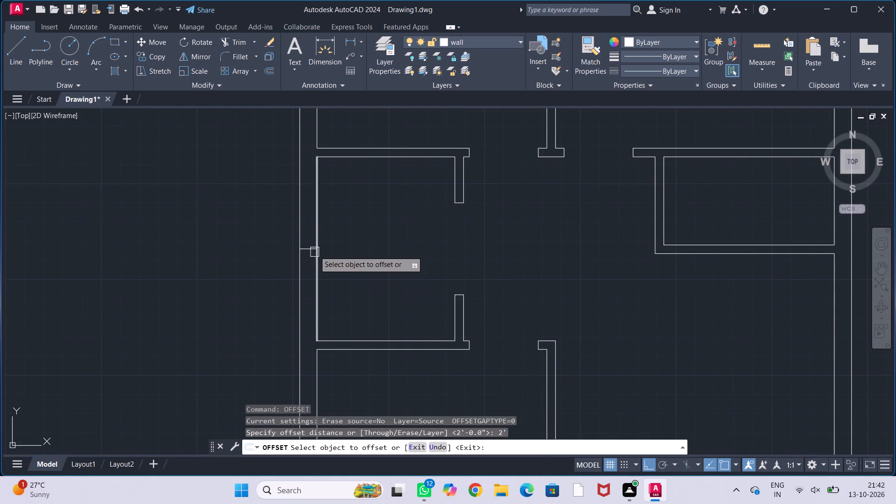
pyautogui.click(308, 251)
pyautogui.click(312, 224)
pyautogui.click(312, 251)
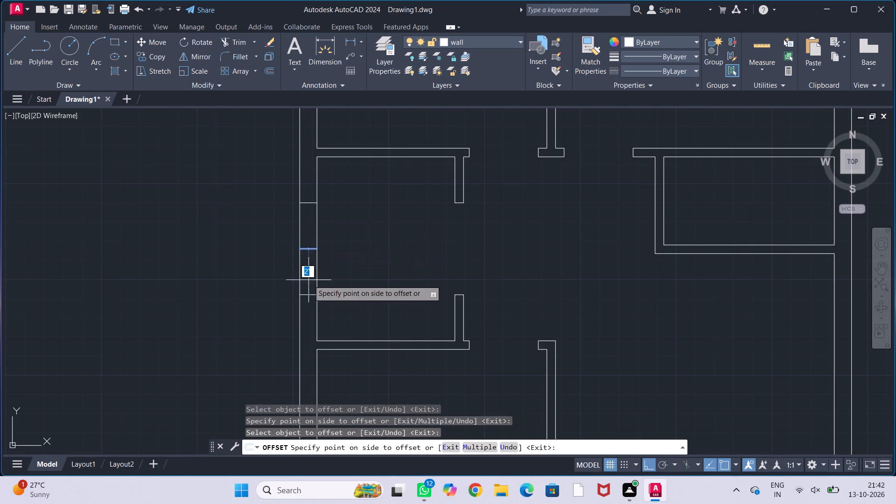
pyautogui.click(308, 283)
pyautogui.press('Escape')
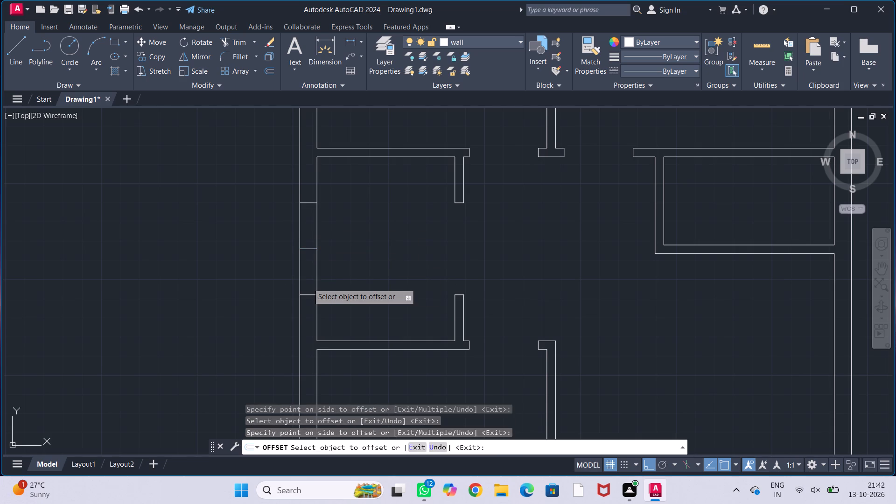
pyautogui.press('Escape')
pyautogui.press('Escape')
pyautogui.press('Escape')
pyautogui.press('Escape')
pyautogui.press('Escape')
# Trim both wall faces between the offset lines and remove the middle line, leaving a 4' opening in the small left-hand room's outer wall.
pyautogui.write('tr')
pyautogui.press('Return')
pyautogui.moveTo(278, 230); pyautogui.dragTo(421, 240)
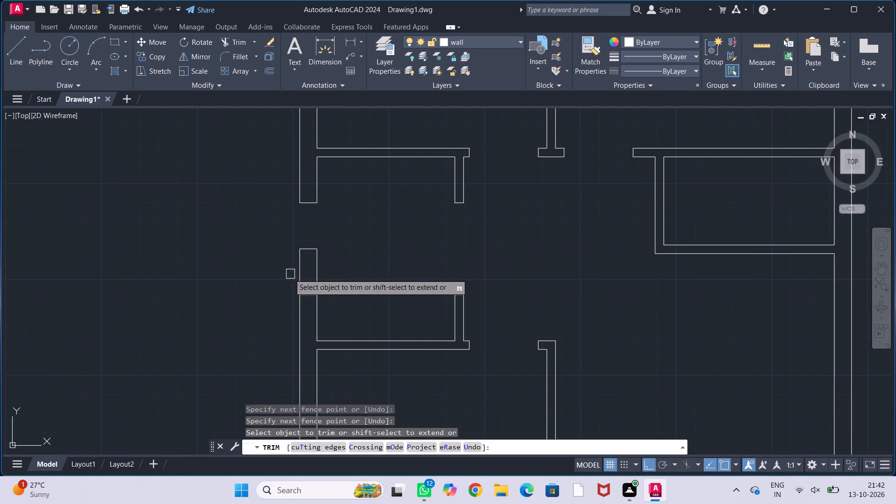
pyautogui.moveTo(286, 273); pyautogui.dragTo(396, 275)
pyautogui.click(308, 249)
pyautogui.scroll(-1, 389, 249)
pyautogui.moveTo(389, 249); pyautogui.dragTo(329, 247, button='middle')
pyautogui.press('Escape')
pyautogui.press('Escape')
pyautogui.press('Escape')
pyautogui.press('Escape')
pyautogui.press('Escape')
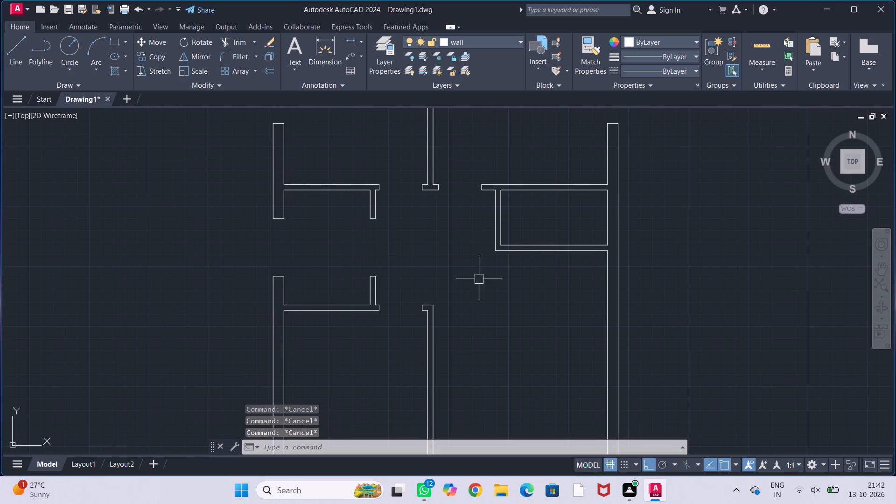
# Draw a short line across the outer wall of the small enclosed right-hand room, starting at the midpoint of its inner face.
pyautogui.moveTo(488, 282); pyautogui.dragTo(394, 286, button='middle')
pyautogui.scroll(1, 492, 222)
pyautogui.moveTo(492, 221); pyautogui.dragTo(412, 226, button='middle')
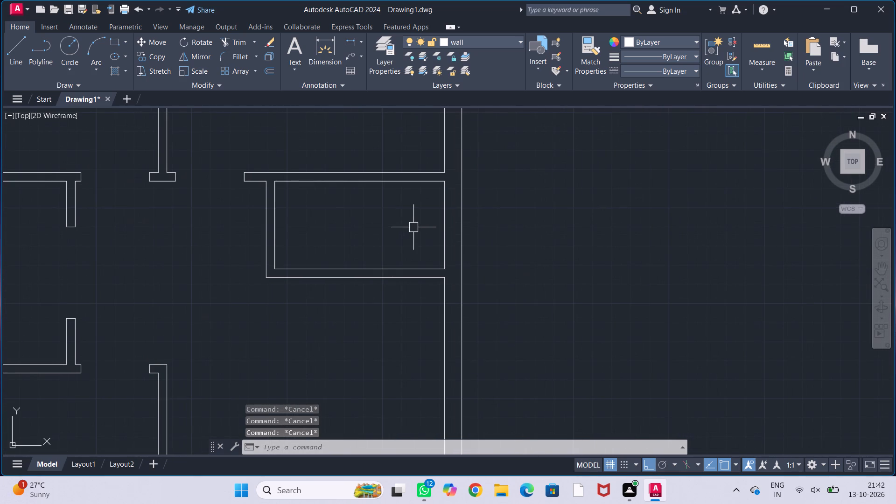
pyautogui.press('l')
pyautogui.press('Return')
pyautogui.click(446, 230)
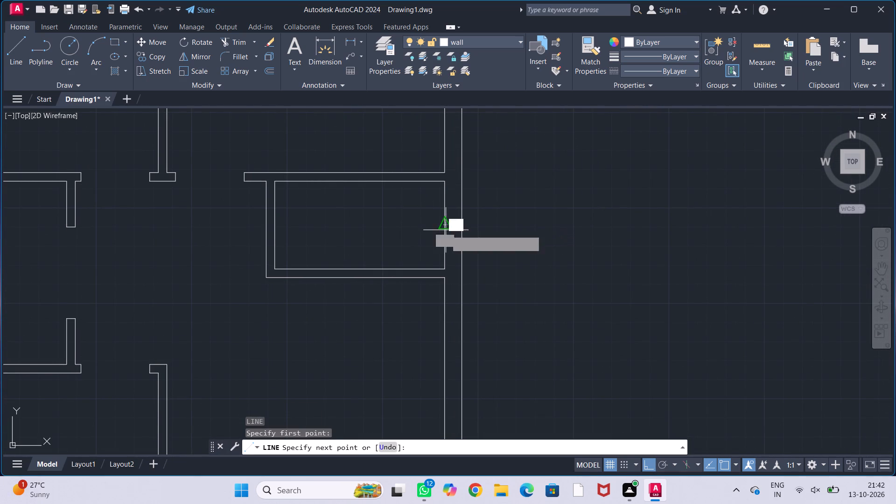
pyautogui.click(467, 226)
pyautogui.press('Escape')
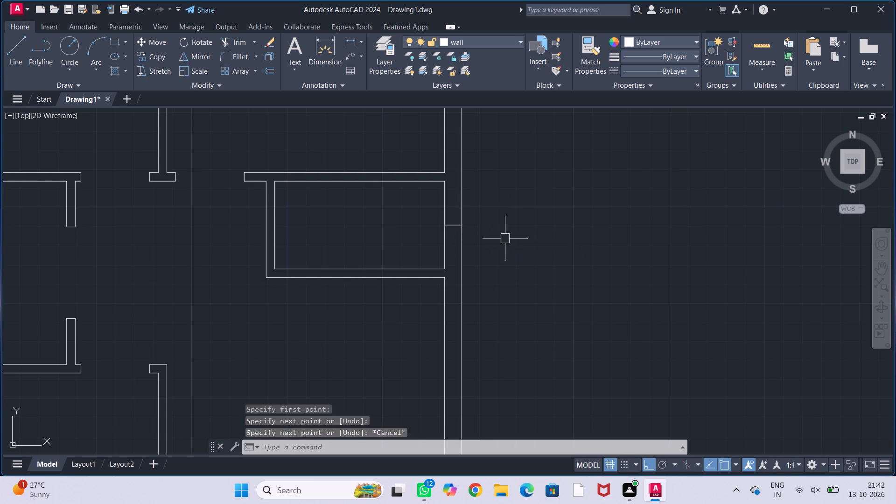
pyautogui.press('Escape')
pyautogui.press('Escape')
# Offset the short line across the small enclosed right-hand room's outer wall by 1' to both sides.
pyautogui.scroll(1, 461, 212)
pyautogui.moveTo(461, 212); pyautogui.dragTo(476, 225, button='middle')
pyautogui.press('o')
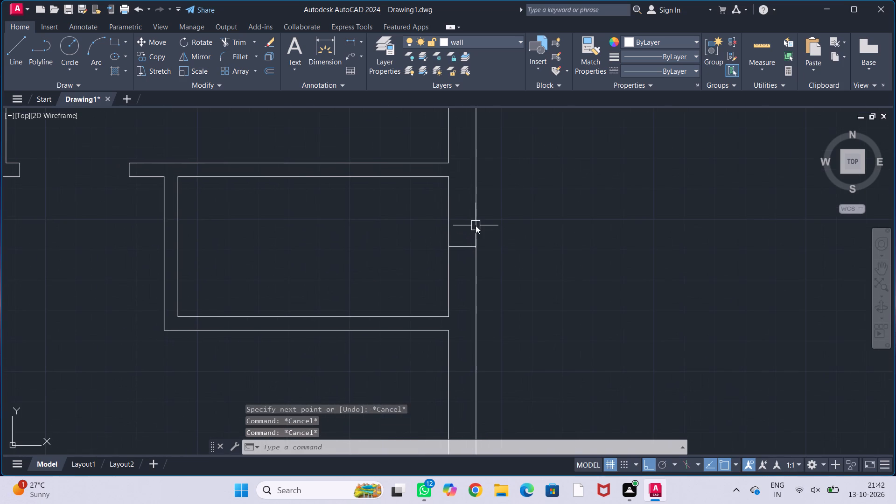
pyautogui.write('ff')
pyautogui.press('Return')
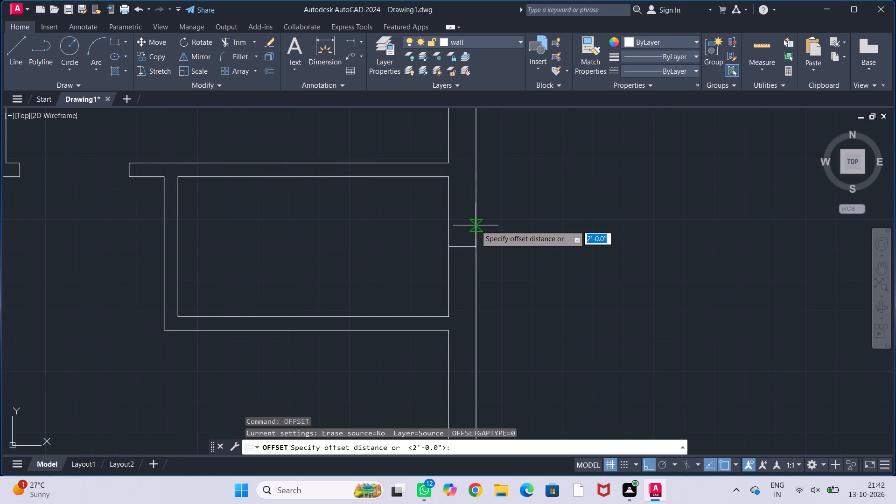
pyautogui.write("1'")
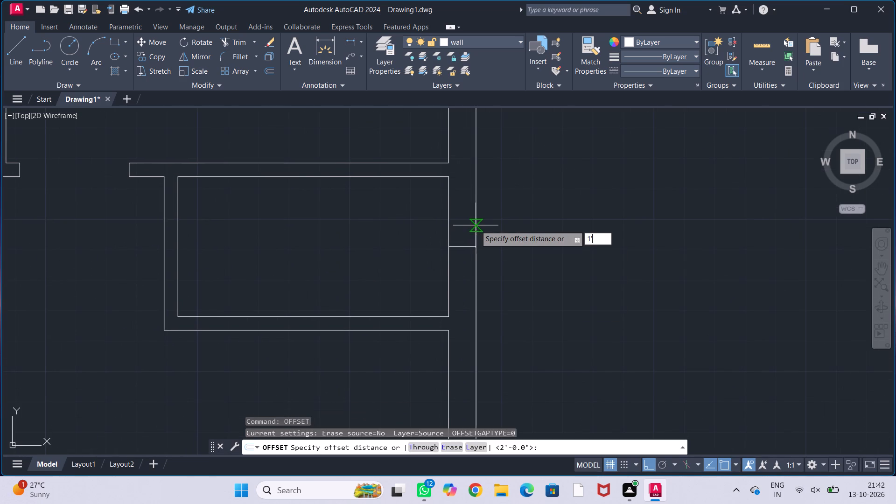
pyautogui.press('Return')
pyautogui.click(463, 248)
pyautogui.click(466, 208)
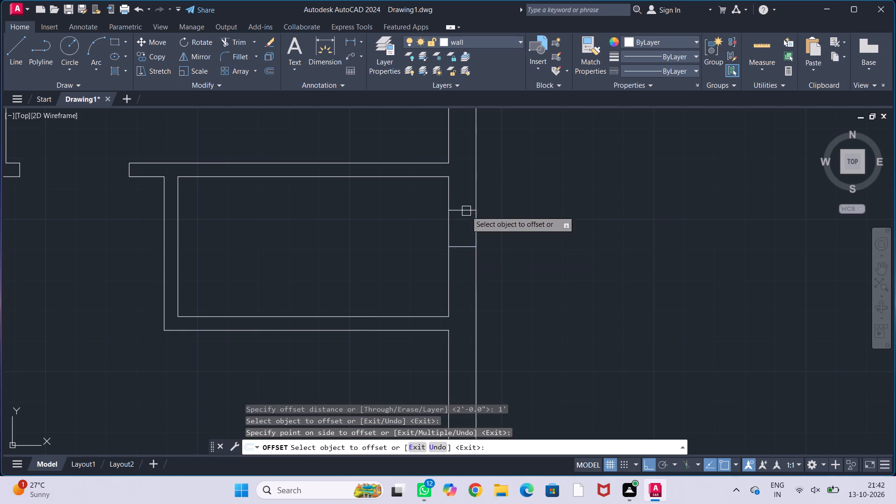
pyautogui.moveTo(466, 245); pyautogui.dragTo(465, 271)
pyautogui.click(465, 287)
pyautogui.press('Escape')
pyautogui.press('Escape')
pyautogui.press('Escape')
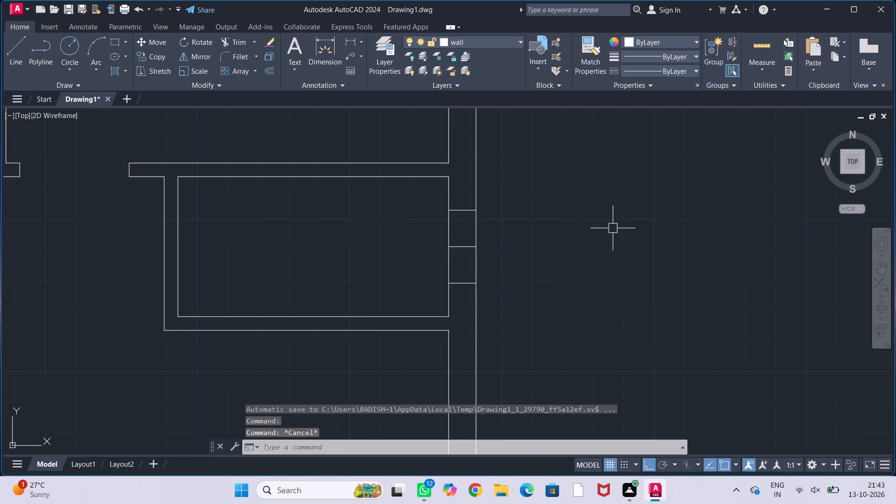
pyautogui.moveTo(604, 252); pyautogui.dragTo(618, 239, button='middle')
pyautogui.press('Escape')
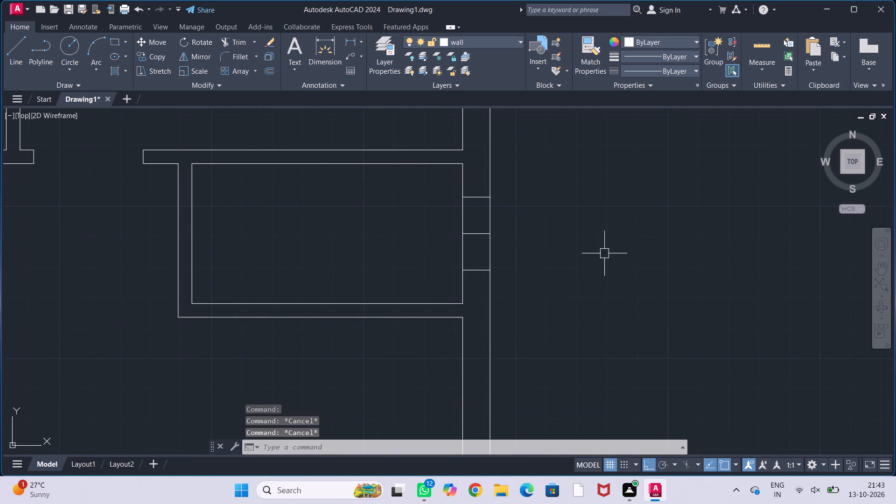
pyautogui.press('Escape')
pyautogui.press('Escape')
pyautogui.press('Escape')
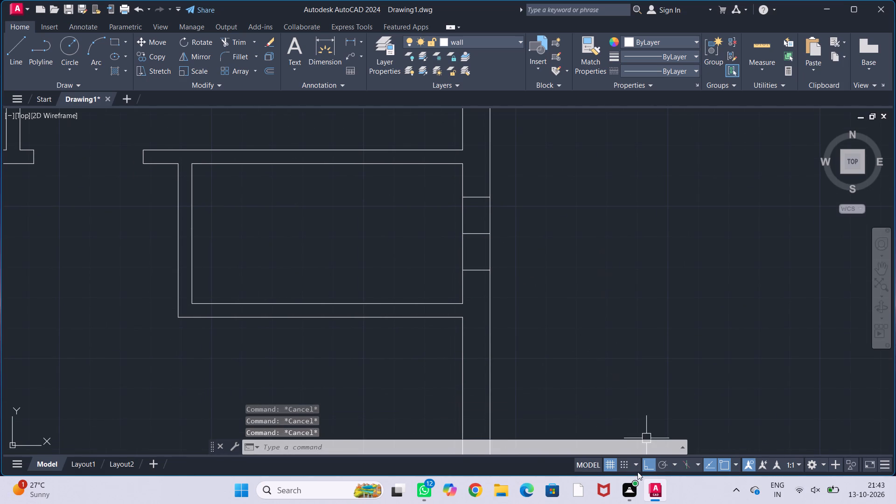
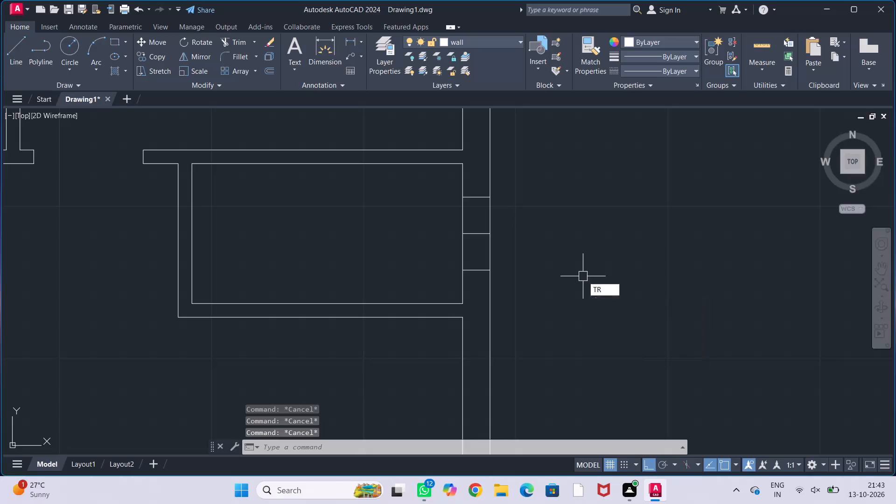
# Trim both wall faces between the offset lines and remove the middle line, leaving a 2' opening in the small enclosed right-hand room's outer wall.
pyautogui.moveTo(428, 218); pyautogui.dragTo(544, 224)
pyautogui.moveTo(420, 254); pyautogui.dragTo(556, 260)
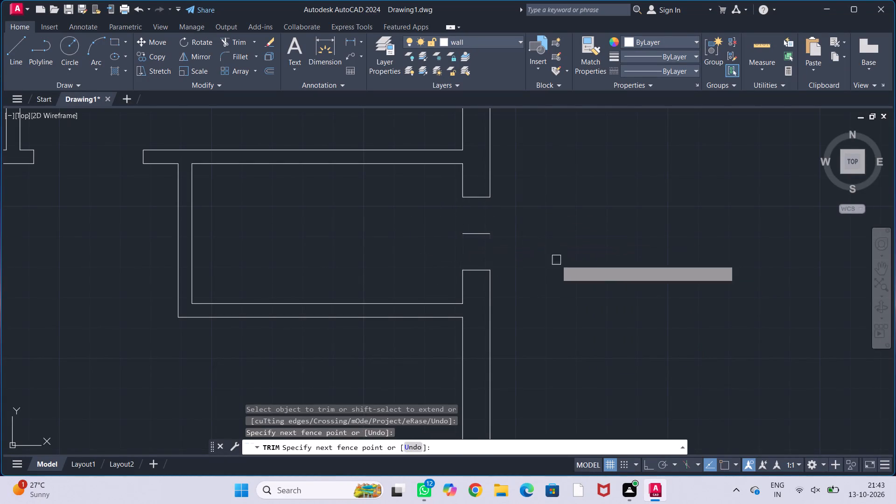
pyautogui.click(478, 234)
pyautogui.press('Escape')
pyautogui.press('Escape')
pyautogui.press('Escape')
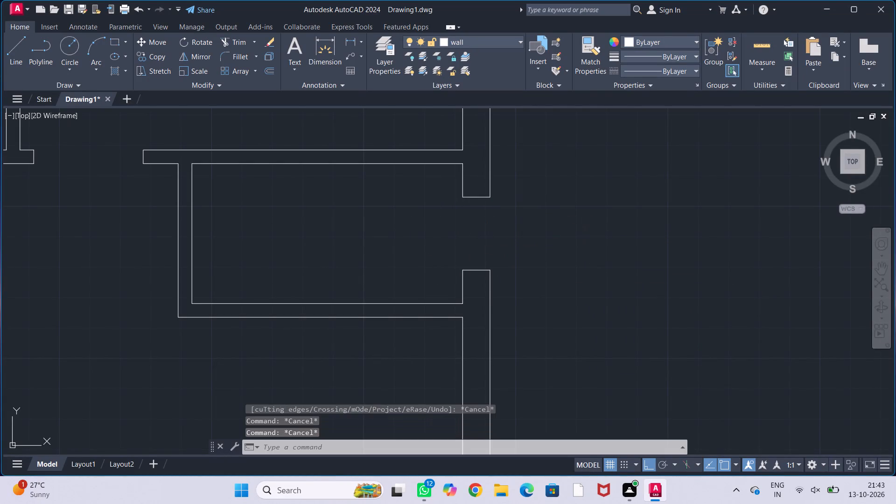
pyautogui.press('Escape')
pyautogui.press('Escape')
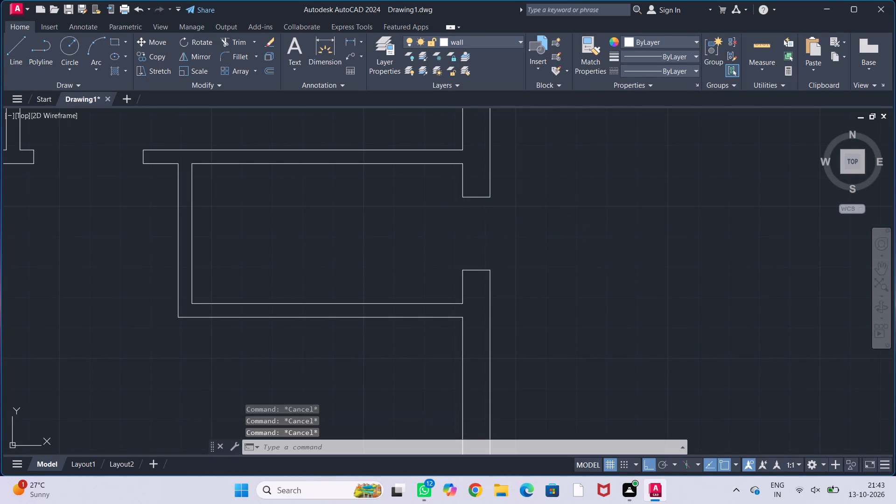
# Draw a short line across the outer wall of the middle left-hand room, starting at the midpoint of its inner face.
pyautogui.scroll(-2, 584, 236)
pyautogui.moveTo(591, 260); pyautogui.dragTo(653, 244, button='middle')
pyautogui.scroll(-1, 678, 241)
pyautogui.moveTo(677, 246); pyautogui.dragTo(665, 243, button='middle')
pyautogui.moveTo(654, 248); pyautogui.dragTo(656, 230, button='middle')
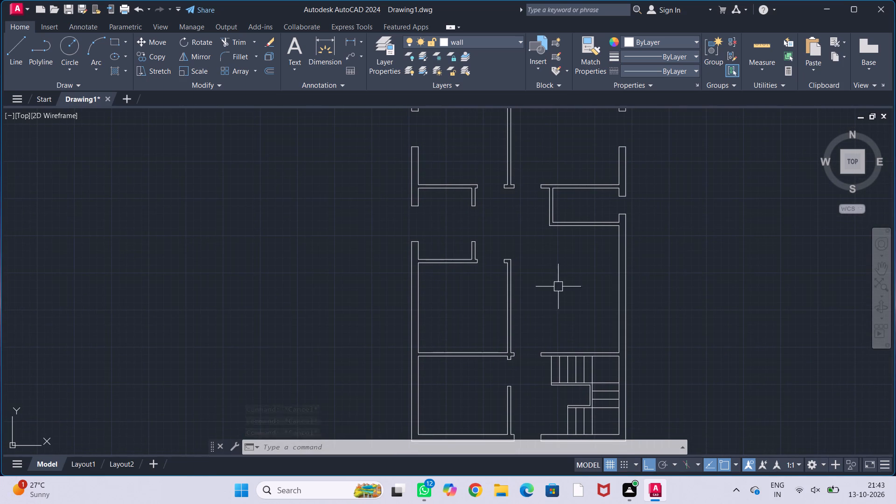
pyautogui.moveTo(567, 295); pyautogui.dragTo(588, 261, button='middle')
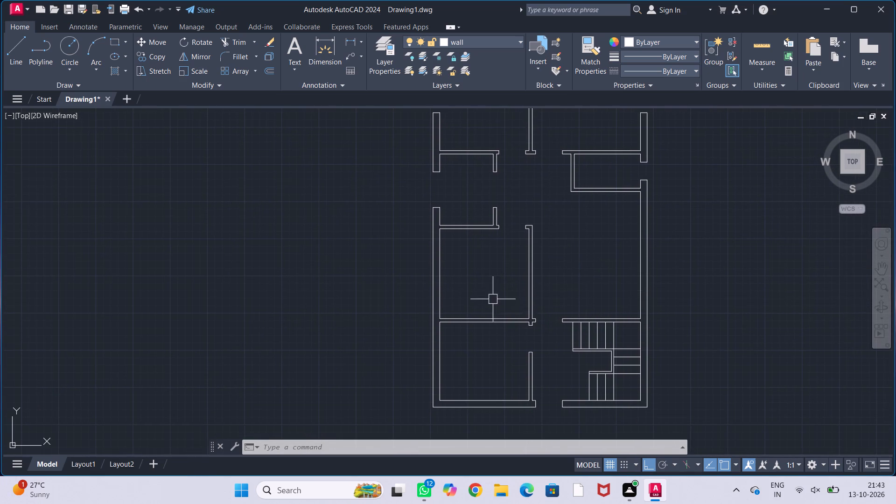
pyautogui.scroll(1, 485, 292)
pyautogui.moveTo(484, 293); pyautogui.dragTo(478, 288, button='middle')
pyautogui.moveTo(498, 305); pyautogui.dragTo(466, 279, button='middle')
pyautogui.scroll(-1, 466, 279)
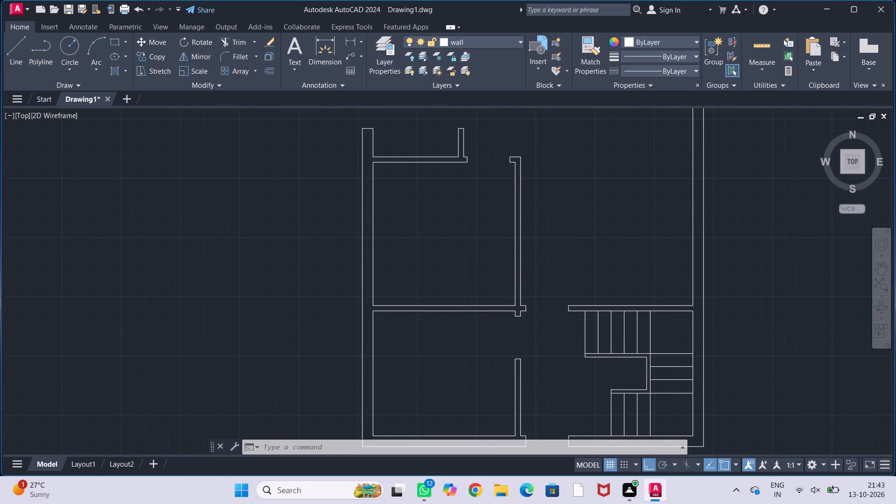
pyautogui.moveTo(466, 279); pyautogui.dragTo(434, 269, button='middle')
pyautogui.press('l')
pyautogui.press('Return')
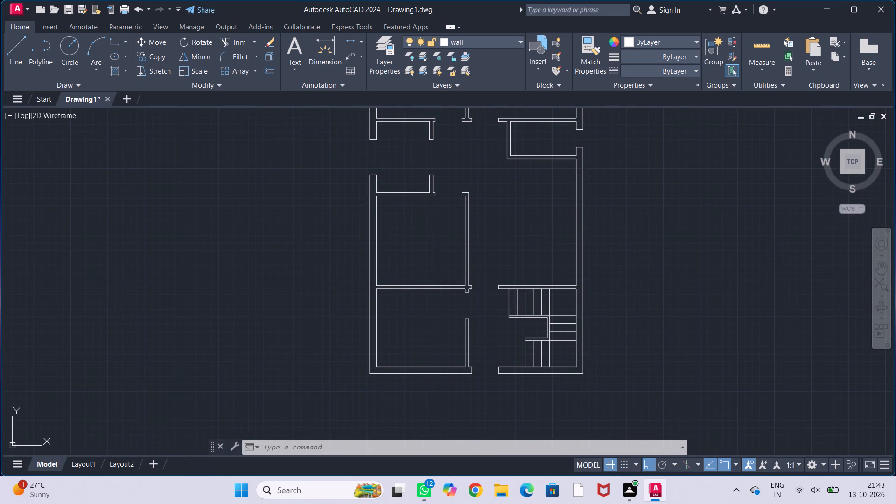
pyautogui.scroll(2, 391, 247)
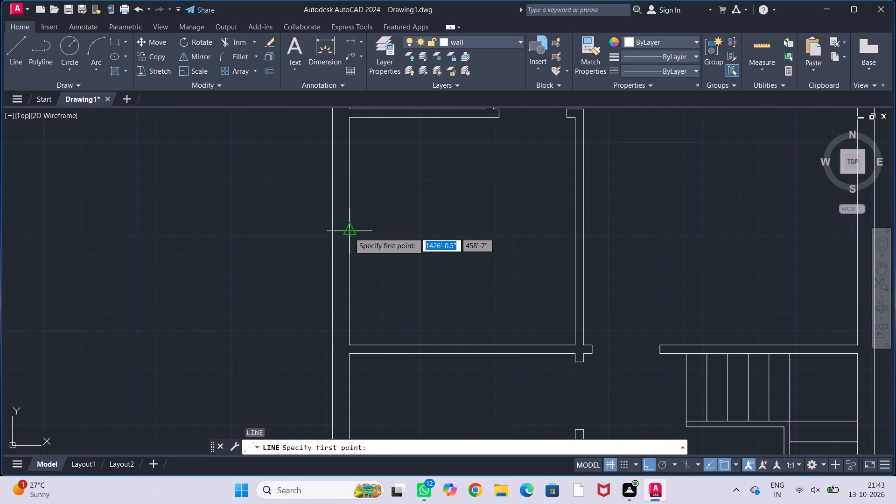
pyautogui.click(349, 232)
pyautogui.click(331, 230)
pyautogui.scroll(-1, 411, 234)
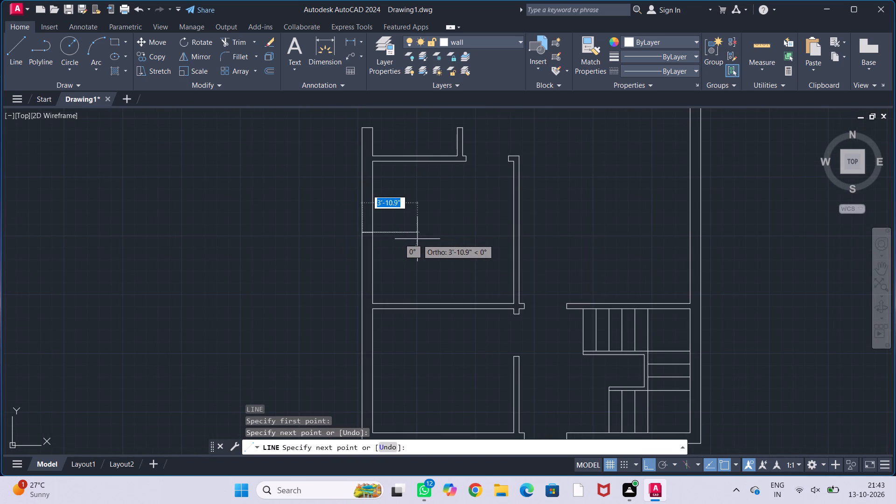
pyautogui.press('Escape')
# Draw a short line across the outer wall of the bottom left-hand room, starting at the midpoint of its inner face.
pyautogui.moveTo(417, 244); pyautogui.dragTo(469, 150, button='middle')
pyautogui.scroll(-1, 457, 237)
pyautogui.moveTo(465, 239); pyautogui.dragTo(424, 255, button='middle')
pyautogui.scroll(1, 428, 261)
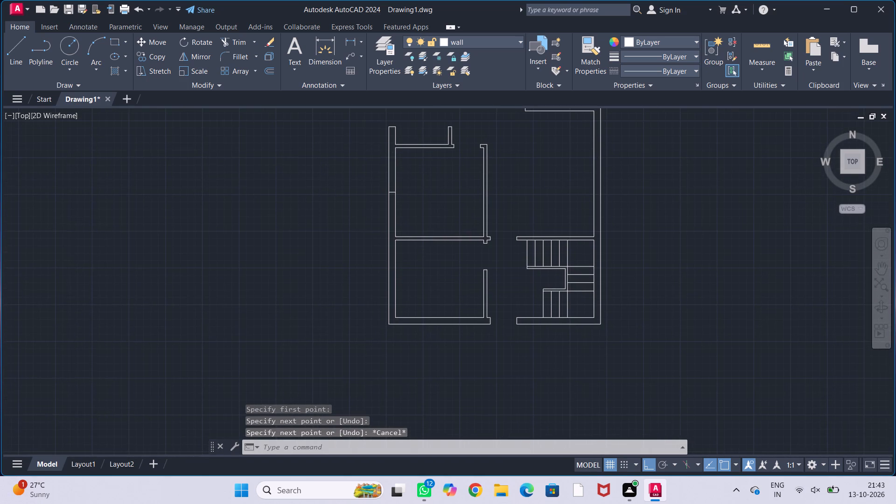
pyautogui.press('Return')
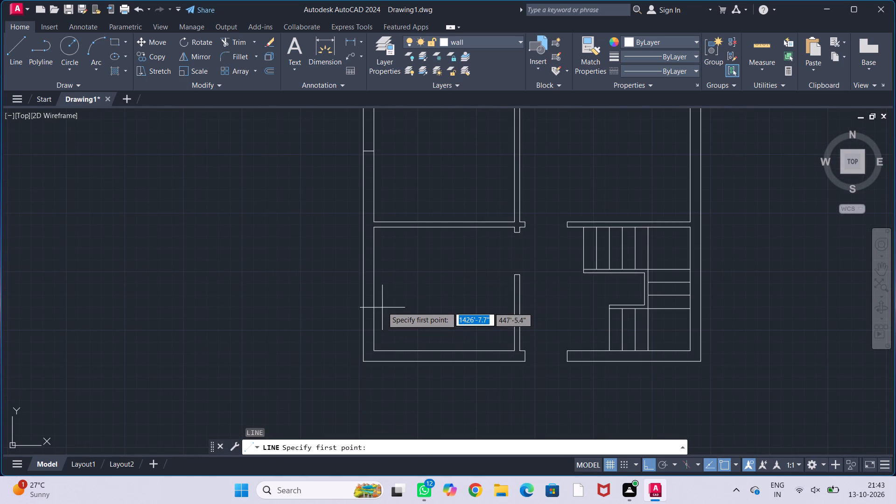
pyautogui.scroll(1, 381, 304)
pyautogui.click(369, 283)
pyautogui.click(353, 282)
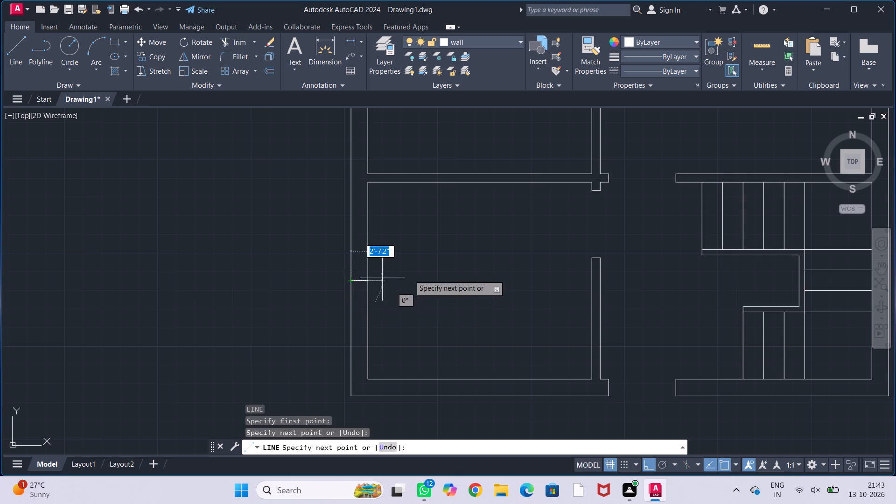
pyautogui.press('Escape')
pyautogui.press('Escape')
pyautogui.press('Escape')
pyautogui.press('Escape')
# Offset the short line across the middle left-hand room's outer wall by 2' to both sides.
pyautogui.scroll(-2, 478, 229)
pyautogui.moveTo(481, 225); pyautogui.dragTo(479, 297, button='middle')
pyautogui.scroll(2, 442, 245)
pyautogui.moveTo(482, 239); pyautogui.dragTo(472, 269, button='middle')
pyautogui.scroll(-1, 471, 266)
pyautogui.moveTo(475, 263); pyautogui.dragTo(440, 265, button='middle')
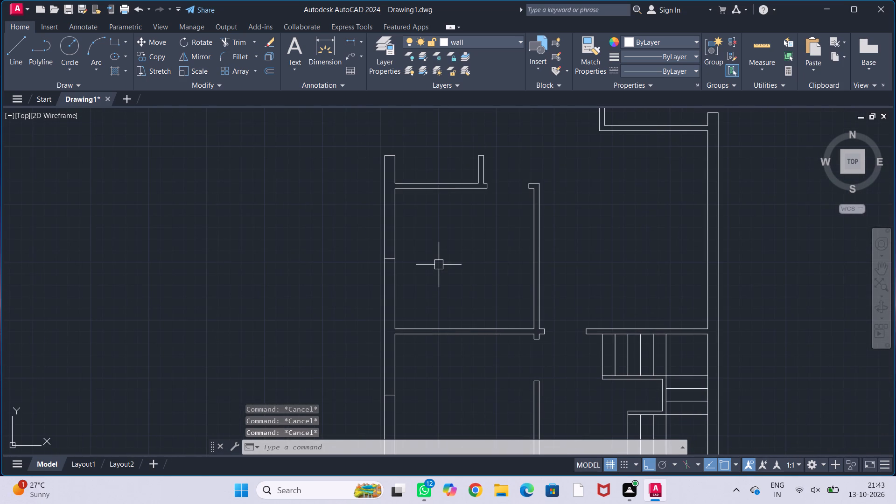
pyautogui.press('o')
pyautogui.press('f')
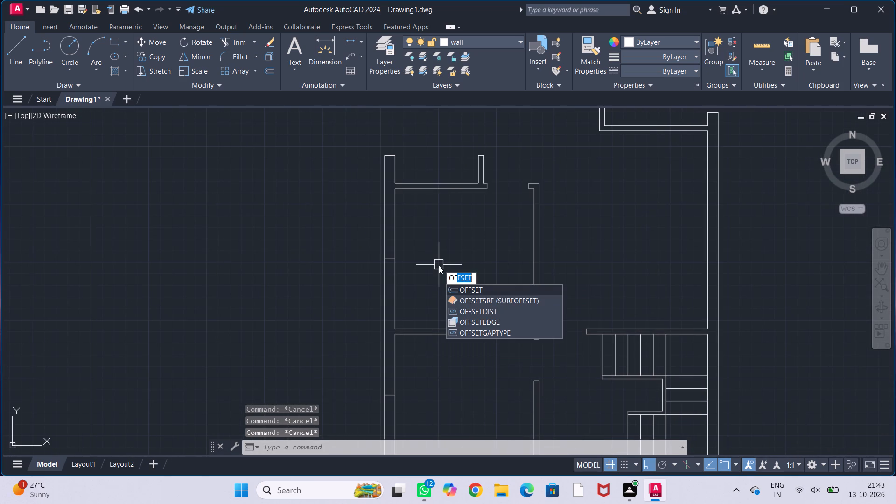
pyautogui.press('f')
pyautogui.press('Return')
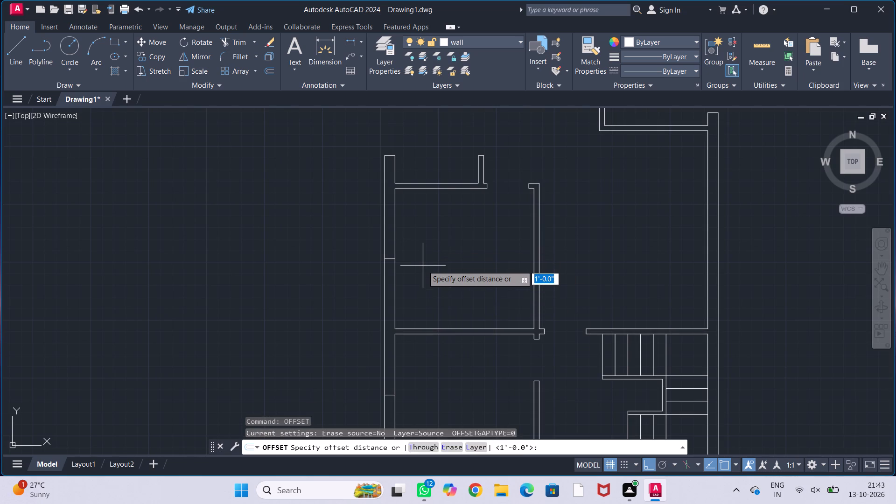
pyautogui.write("2'")
pyautogui.press('Return')
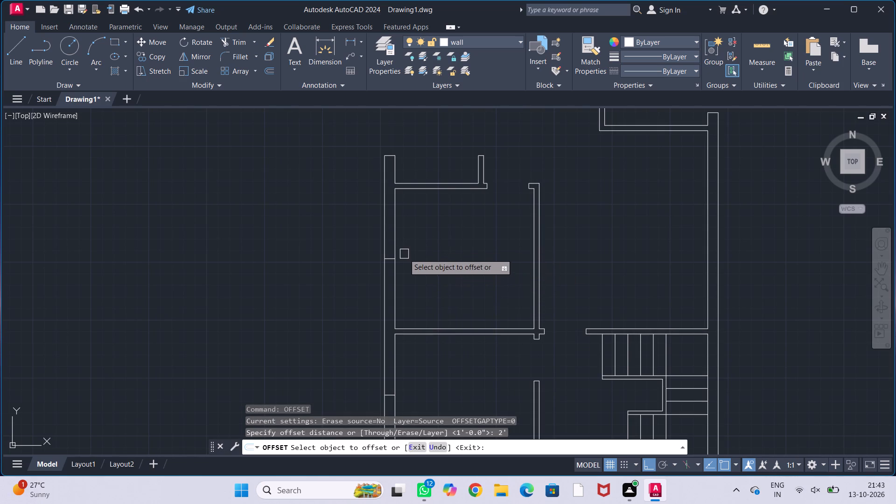
pyautogui.scroll(2, 401, 255)
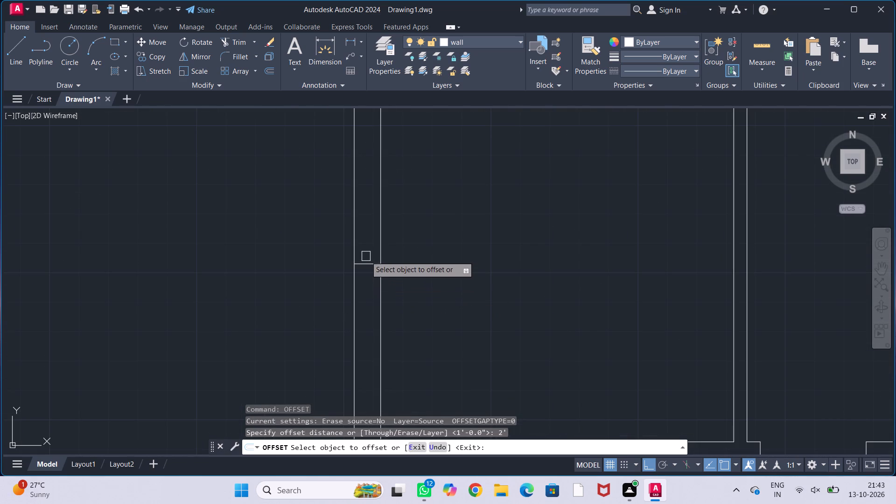
pyautogui.click(366, 266)
pyautogui.click(369, 224)
pyautogui.click(364, 265)
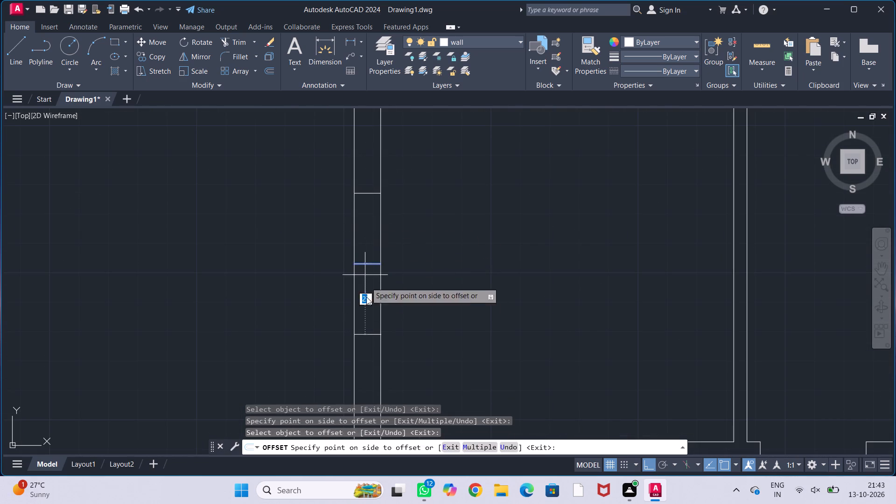
pyautogui.click(367, 308)
# Offset the short line across the bottom left-hand room's outer wall by 2' to both sides.
pyautogui.scroll(-2, 372, 288)
pyautogui.moveTo(406, 294); pyautogui.dragTo(390, 219, button='middle')
pyautogui.moveTo(381, 314); pyautogui.dragTo(396, 241, button='middle')
pyautogui.scroll(1, 375, 261)
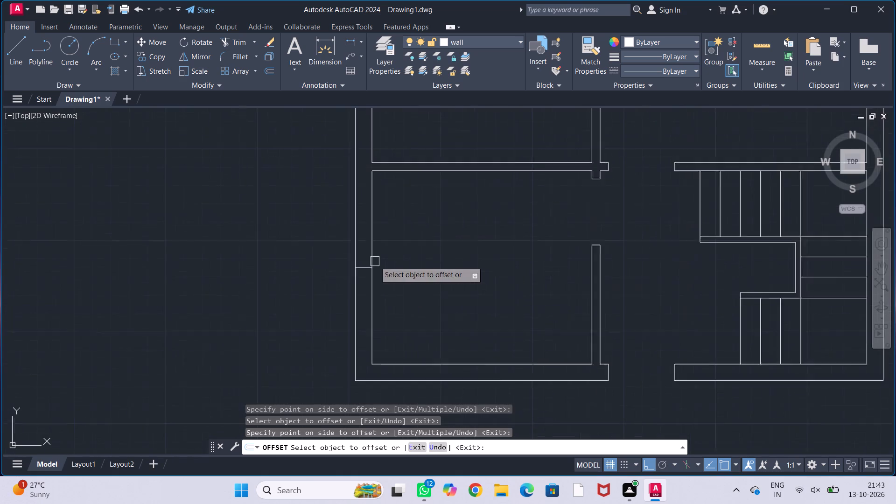
pyautogui.scroll(1, 375, 261)
pyautogui.click(357, 269)
pyautogui.moveTo(360, 216); pyautogui.dragTo(360, 223)
pyautogui.click(354, 266)
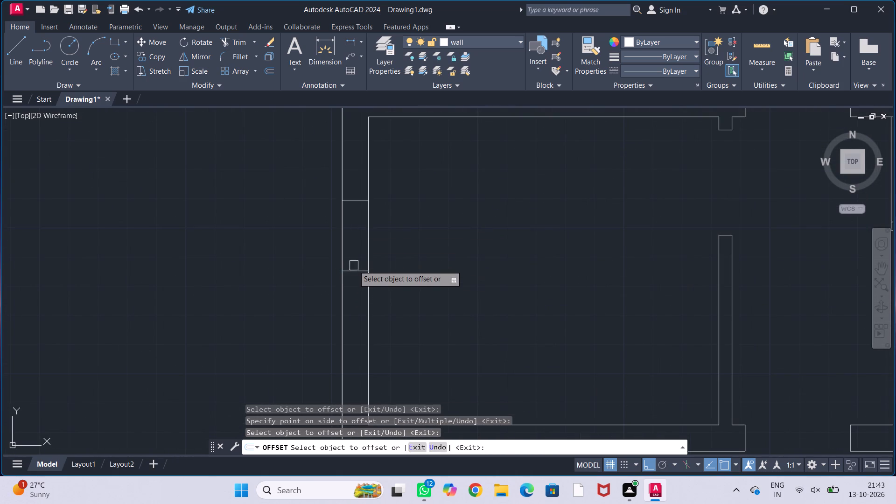
pyautogui.click(352, 268)
pyautogui.click(361, 323)
pyautogui.scroll(-2, 400, 282)
pyautogui.moveTo(437, 268); pyautogui.dragTo(429, 298, button='middle')
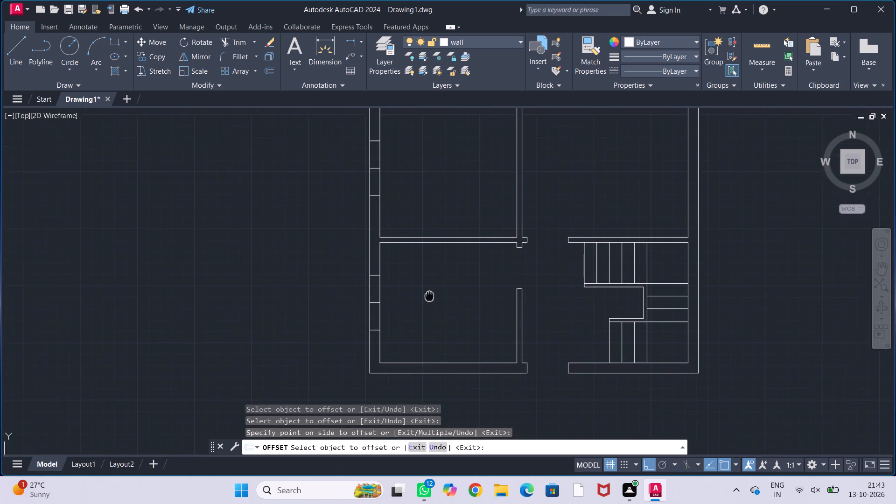
pyautogui.moveTo(429, 298); pyautogui.dragTo(431, 312, button='middle')
pyautogui.press('Escape')
pyautogui.press('Escape')
pyautogui.press('Escape')
pyautogui.press('Escape')
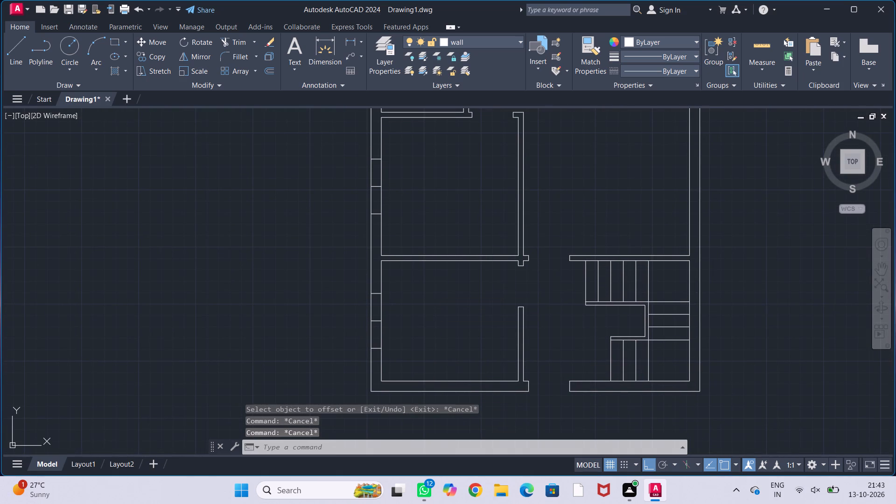
# Trim both wall faces between the offset lines and remove the middle line, leaving a 4' opening in the middle left-hand room's outer wall.
pyautogui.write('tr')
pyautogui.press('Return')
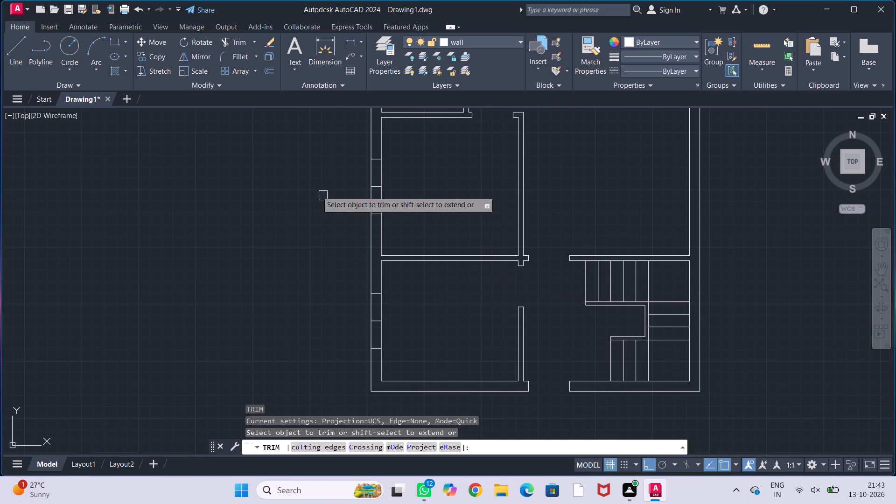
pyautogui.moveTo(322, 177); pyautogui.dragTo(402, 181)
pyautogui.moveTo(343, 200); pyautogui.dragTo(431, 201)
pyautogui.click(375, 186)
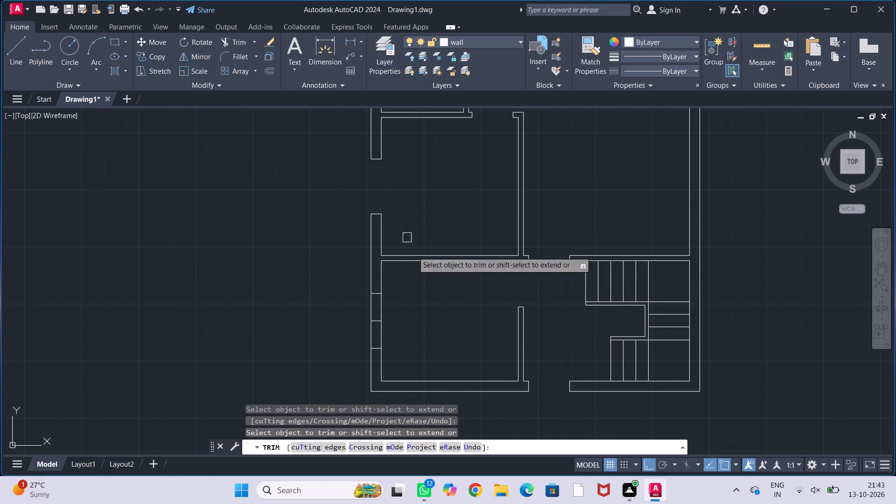
# Trim both wall faces between the offset lines and remove the middle line, leaving a 4' opening in the bottom left-hand room's outer wall.
pyautogui.moveTo(385, 341); pyautogui.dragTo(378, 305, button='middle')
pyautogui.scroll(2, 364, 302)
pyautogui.moveTo(315, 292); pyautogui.dragTo(448, 287)
pyautogui.moveTo(384, 232); pyautogui.dragTo(433, 228)
pyautogui.click(361, 234)
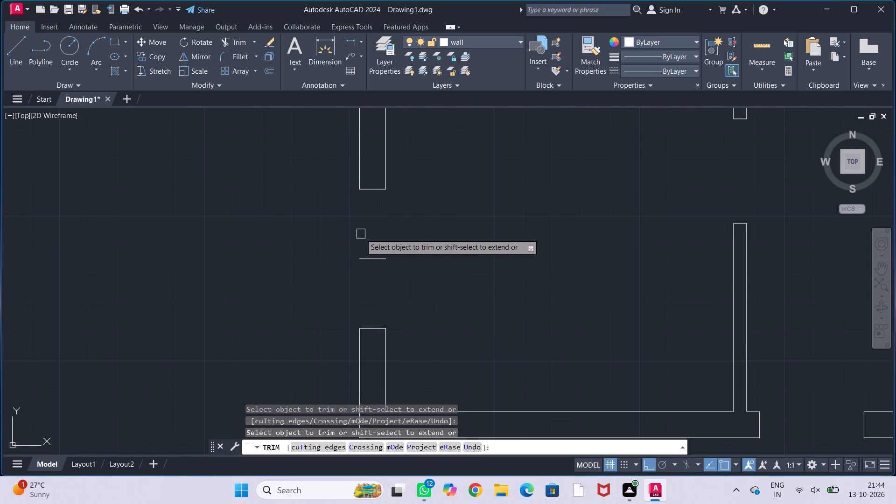
pyautogui.click(373, 255)
pyautogui.scroll(-2, 376, 258)
pyautogui.moveTo(428, 260); pyautogui.dragTo(406, 295, button='middle')
pyautogui.press('Escape')
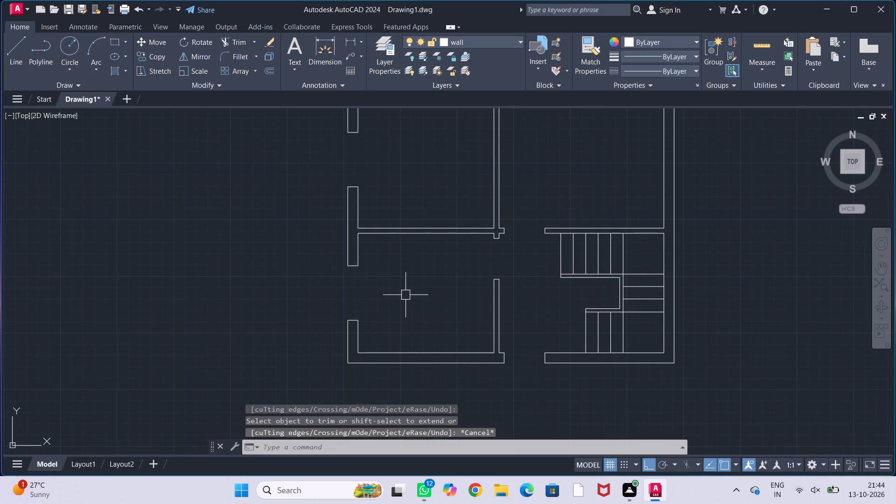
pyautogui.press('Escape')
pyautogui.press('Escape')
pyautogui.press('Escape')
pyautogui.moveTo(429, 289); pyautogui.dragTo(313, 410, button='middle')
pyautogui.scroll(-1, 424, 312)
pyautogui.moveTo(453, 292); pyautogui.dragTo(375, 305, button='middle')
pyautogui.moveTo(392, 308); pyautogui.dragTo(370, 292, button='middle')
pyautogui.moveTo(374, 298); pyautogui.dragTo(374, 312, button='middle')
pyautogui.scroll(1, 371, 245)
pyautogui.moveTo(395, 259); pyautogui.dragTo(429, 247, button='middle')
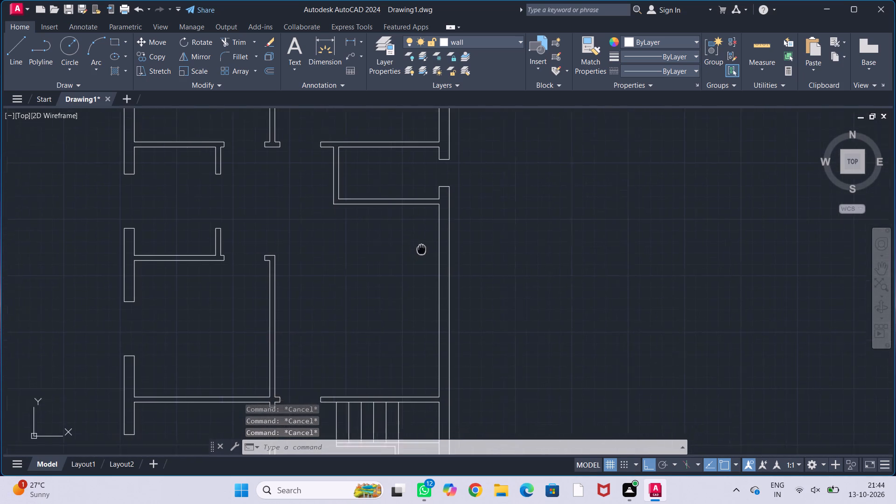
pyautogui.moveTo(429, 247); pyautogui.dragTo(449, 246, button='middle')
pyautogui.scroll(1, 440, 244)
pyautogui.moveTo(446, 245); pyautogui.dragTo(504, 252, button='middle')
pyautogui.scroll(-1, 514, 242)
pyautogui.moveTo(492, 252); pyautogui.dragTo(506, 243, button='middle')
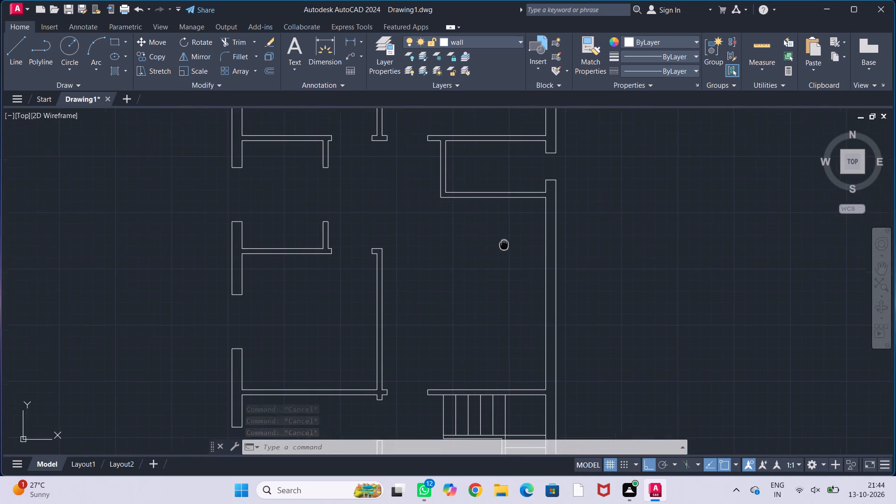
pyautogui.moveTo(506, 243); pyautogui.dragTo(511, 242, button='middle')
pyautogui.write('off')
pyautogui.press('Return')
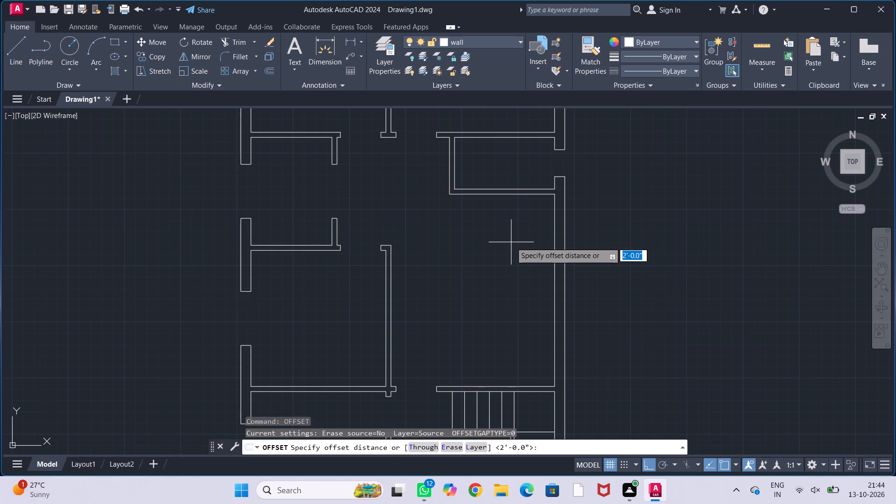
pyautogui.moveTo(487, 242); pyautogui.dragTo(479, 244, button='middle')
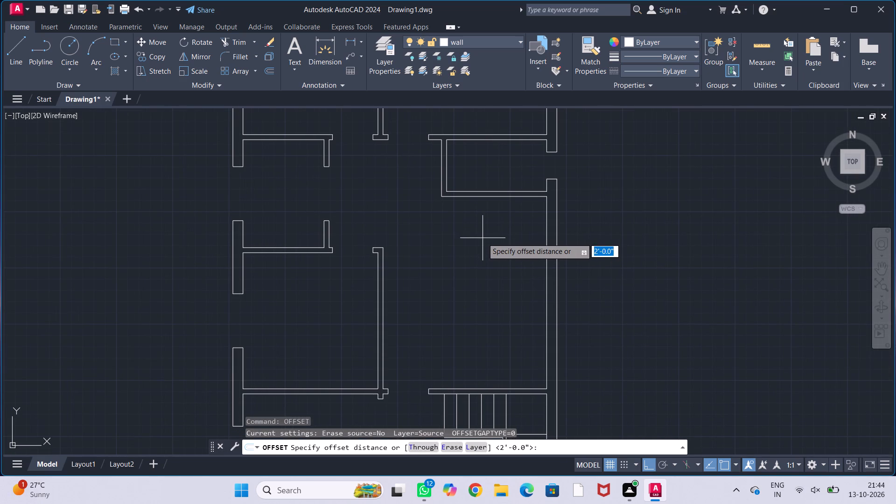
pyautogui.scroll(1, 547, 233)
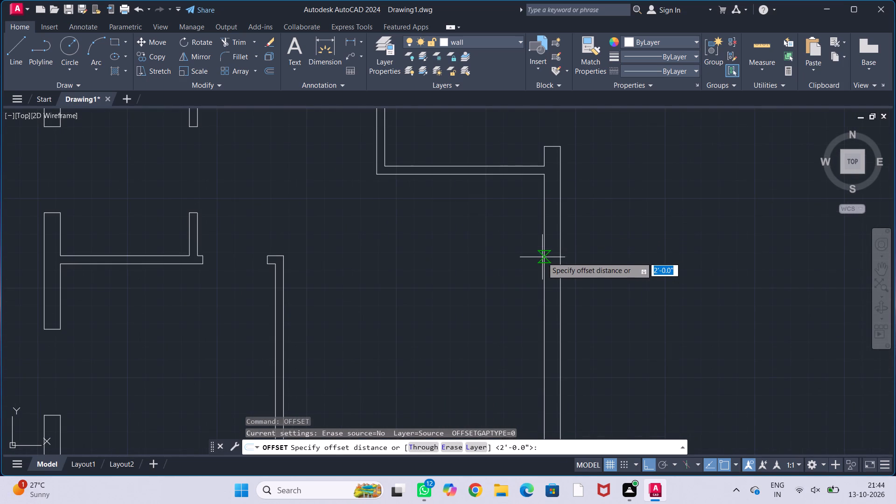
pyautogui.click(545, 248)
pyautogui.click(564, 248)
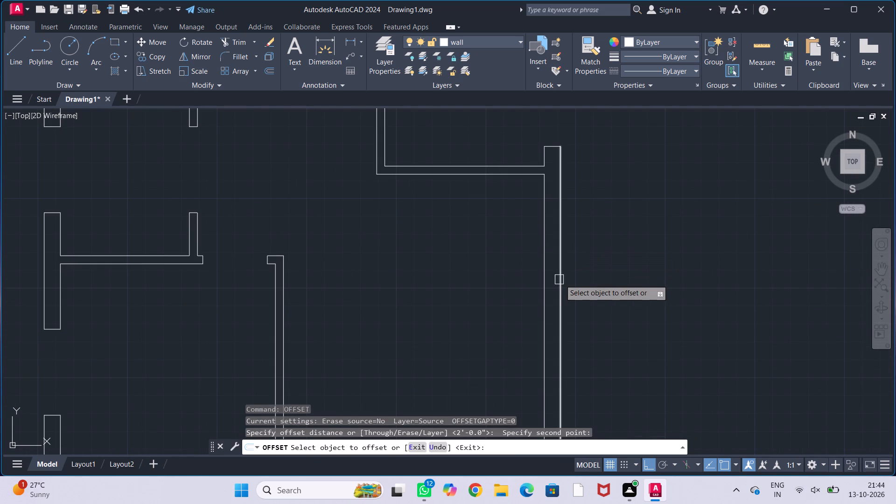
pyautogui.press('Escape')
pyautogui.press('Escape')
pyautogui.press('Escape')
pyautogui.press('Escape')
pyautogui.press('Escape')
# Draw a short line across the right-hand outer wall, in its upper stretch between the small room and the staircase.
pyautogui.press('l')
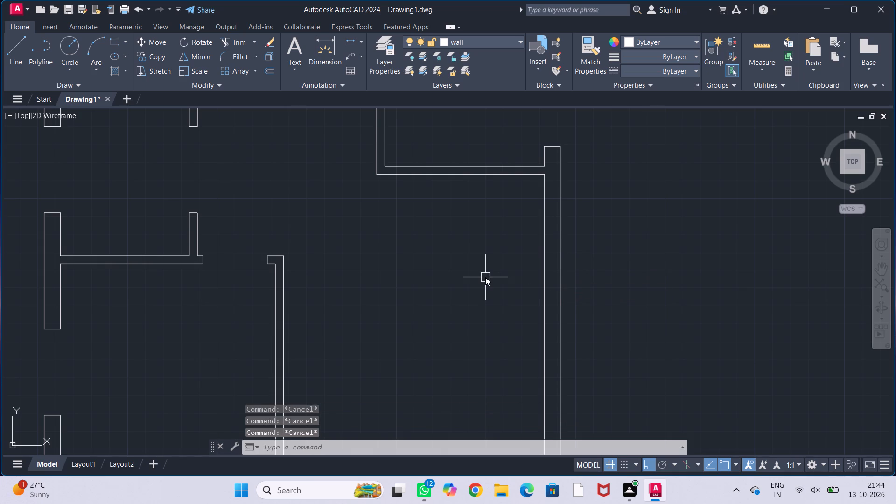
pyautogui.press('Return')
pyautogui.click(545, 266)
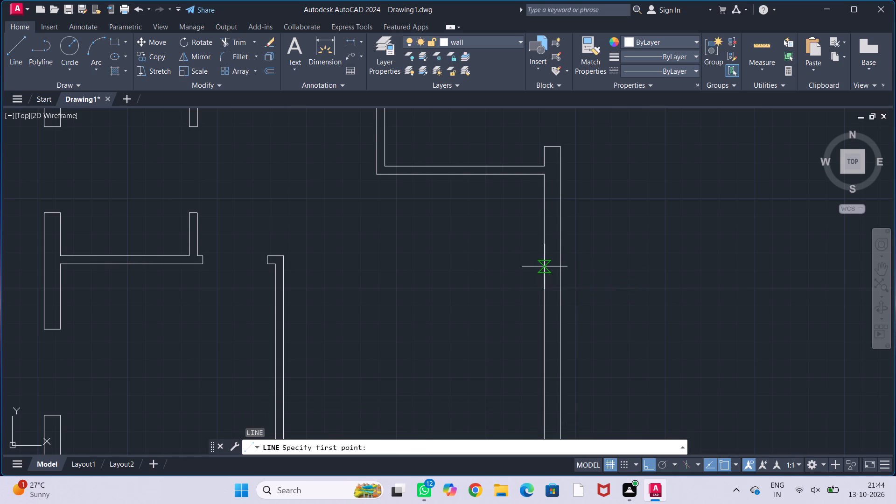
pyautogui.click(563, 267)
pyautogui.scroll(-2, 584, 274)
pyautogui.moveTo(591, 281); pyautogui.dragTo(555, 222, button='middle')
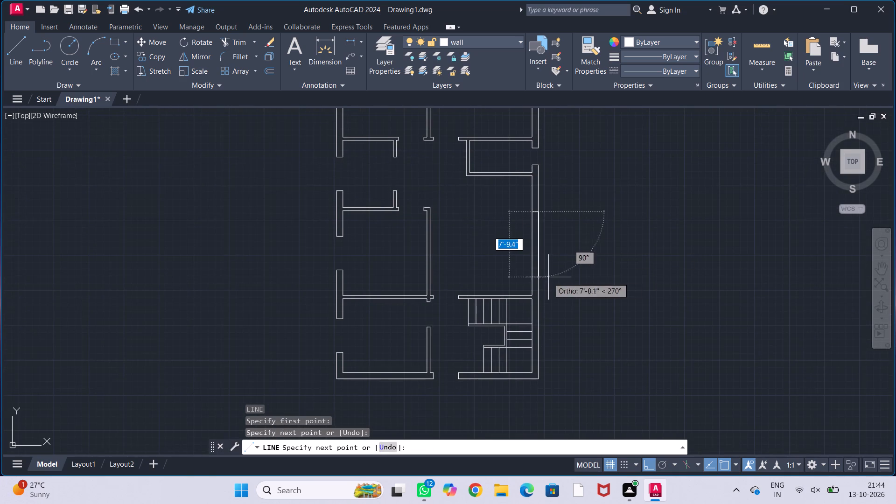
pyautogui.press('Escape')
pyautogui.press('Escape')
pyautogui.scroll(2, 535, 277)
pyautogui.press('Escape')
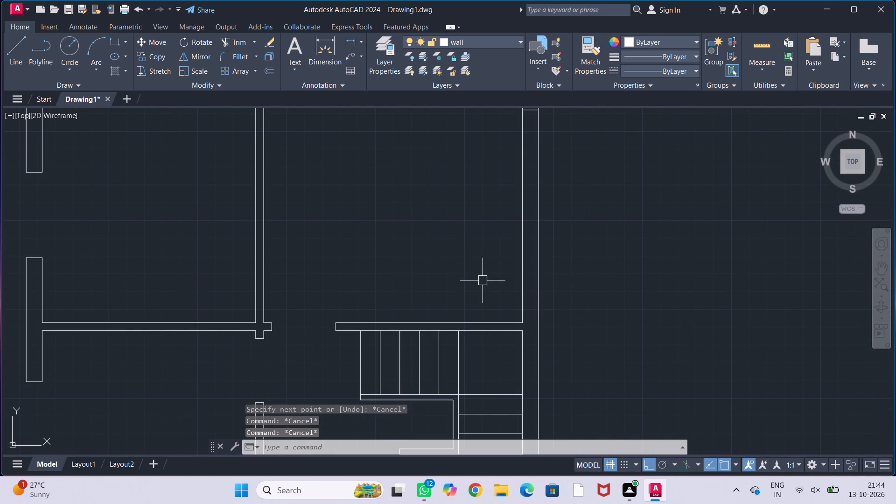
# Draw a second short line, 9" long, across the right-hand outer wall just above the staircase room.
pyautogui.press('l')
pyautogui.press('Return')
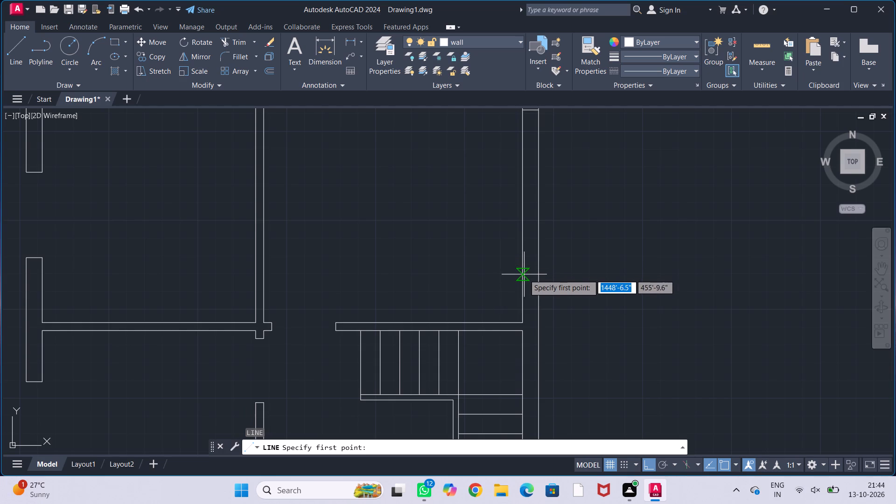
pyautogui.click(523, 274)
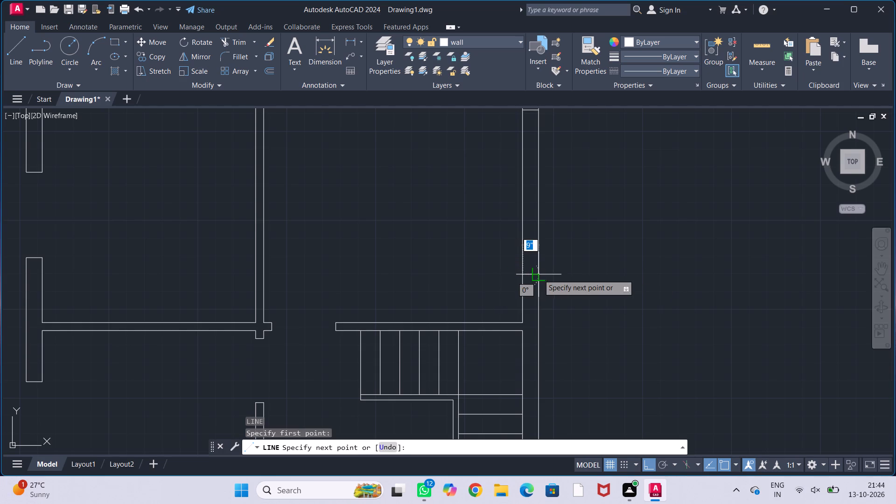
pyautogui.click(539, 274)
pyautogui.press('Escape')
pyautogui.press('Escape')
pyautogui.press('Escape')
pyautogui.press('Escape')
# Move the short line above the staircase room about 1'-1" up along the outer wall.
pyautogui.scroll(-1, 602, 260)
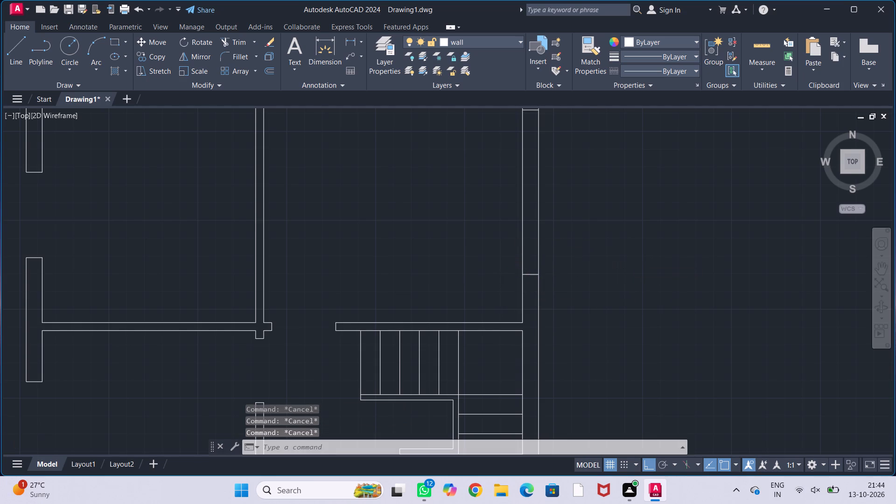
pyautogui.middleClick(602, 260)
pyautogui.scroll(1, 566, 279)
pyautogui.click(549, 271)
pyautogui.press('Escape')
pyautogui.scroll(3, 549, 271)
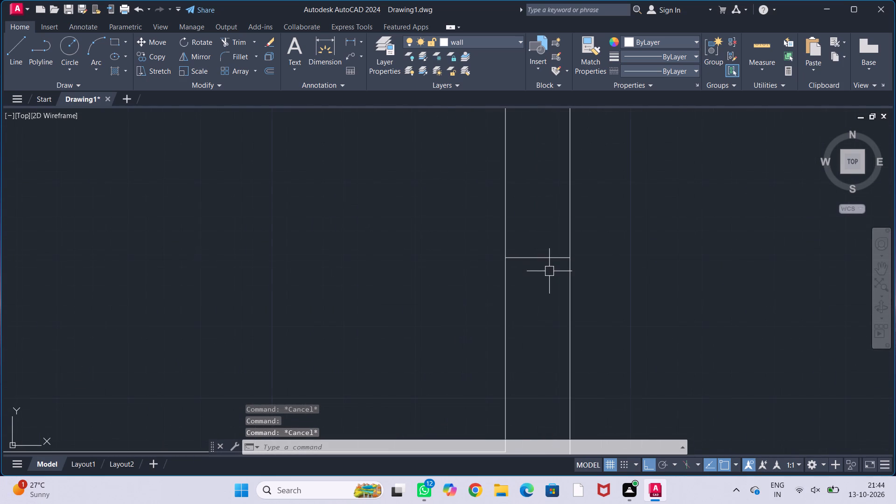
pyautogui.click(542, 258)
pyautogui.scroll(2, 542, 258)
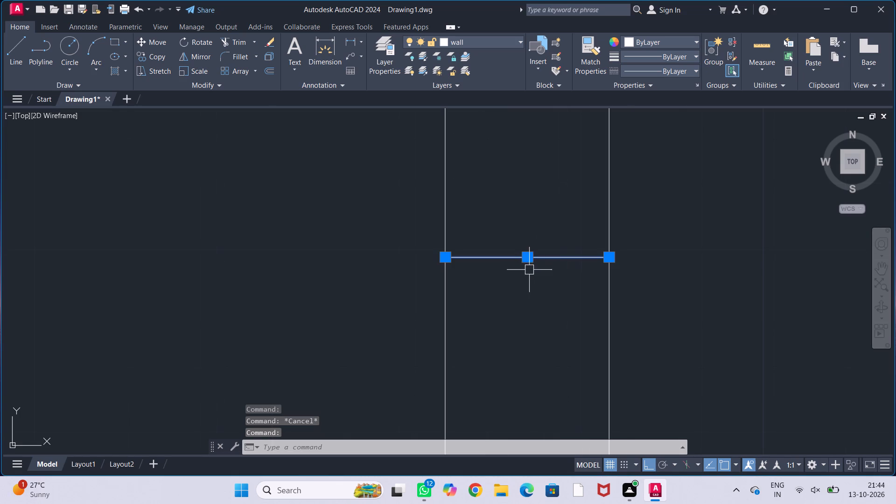
pyautogui.click(529, 260)
pyautogui.scroll(-2, 529, 217)
pyautogui.moveTo(528, 212); pyautogui.dragTo(528, 259, button='middle')
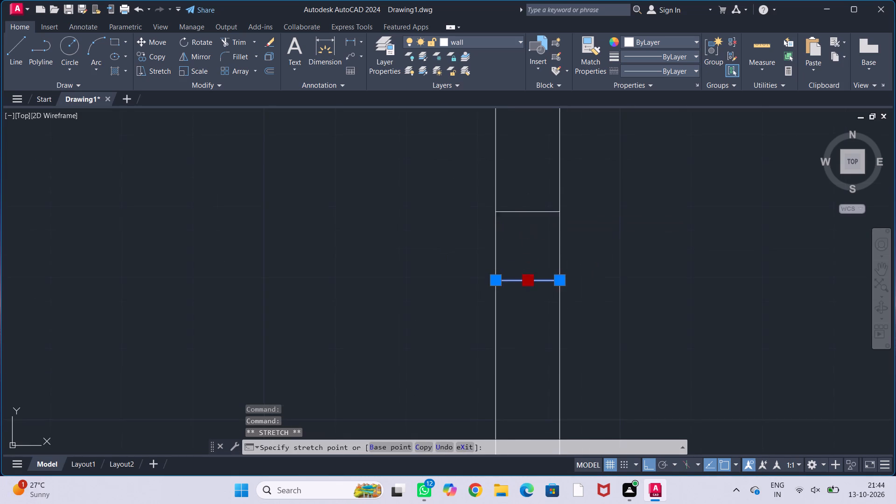
pyautogui.scroll(-4, 528, 260)
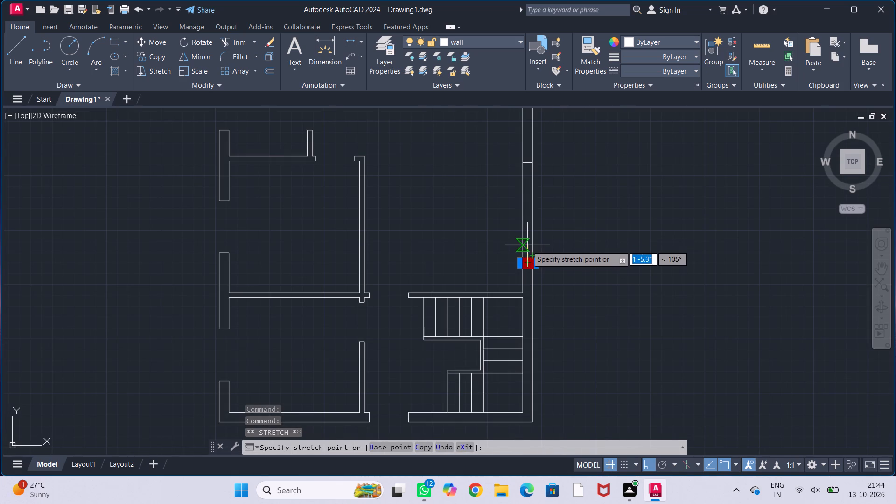
pyautogui.scroll(3, 527, 247)
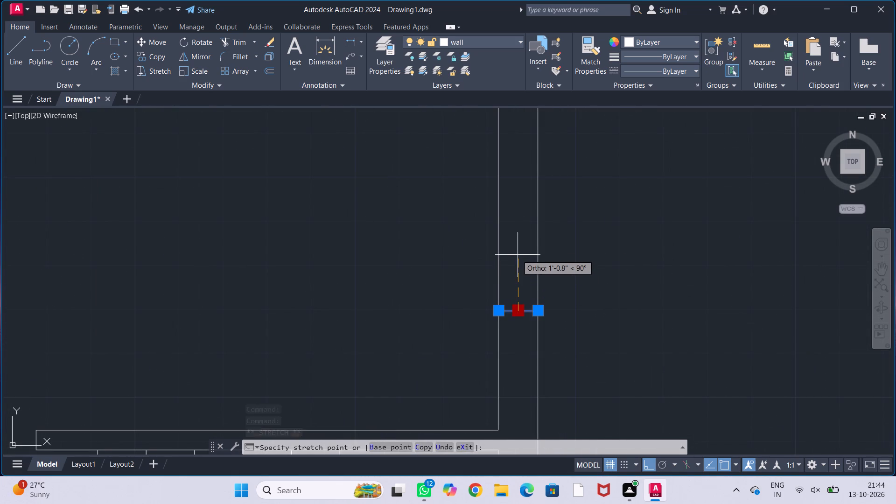
pyautogui.click(518, 255)
pyautogui.press('Escape')
pyautogui.press('Escape')
pyautogui.press('Escape')
pyautogui.press('Escape')
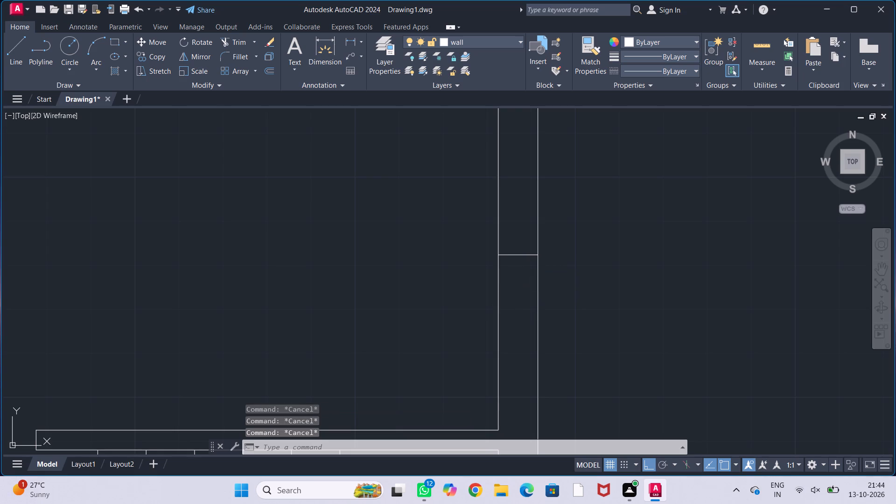
# Offset the short line above the staircase room by 1.5' to both sides.
pyautogui.press('o')
pyautogui.write('ff')
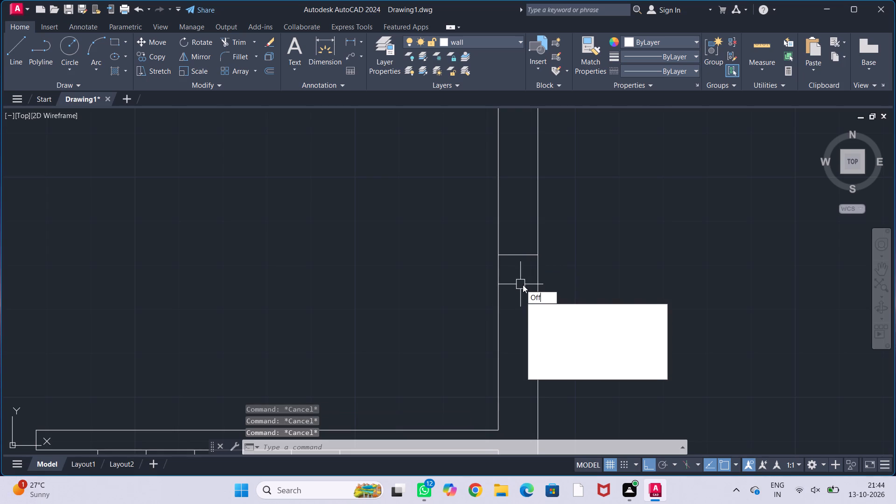
pyautogui.press('Return')
pyautogui.write('1.5')
pyautogui.press("'")
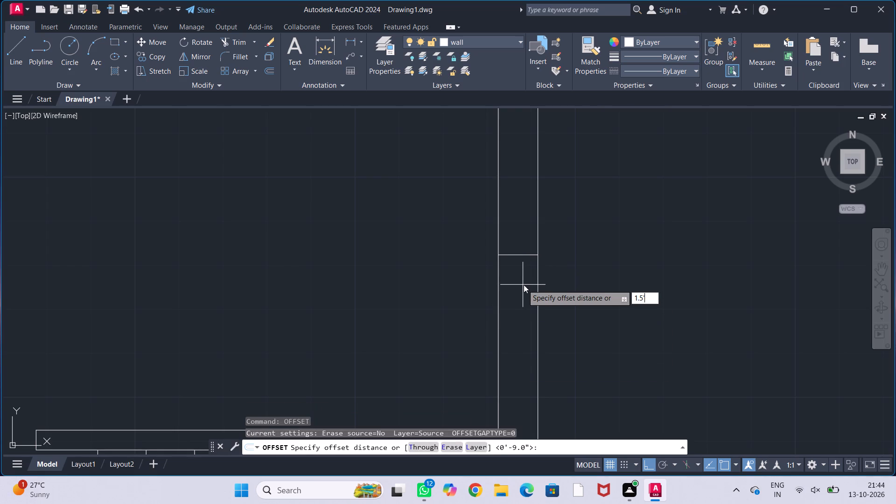
pyautogui.press('Return')
pyautogui.click(521, 253)
pyautogui.click(525, 207)
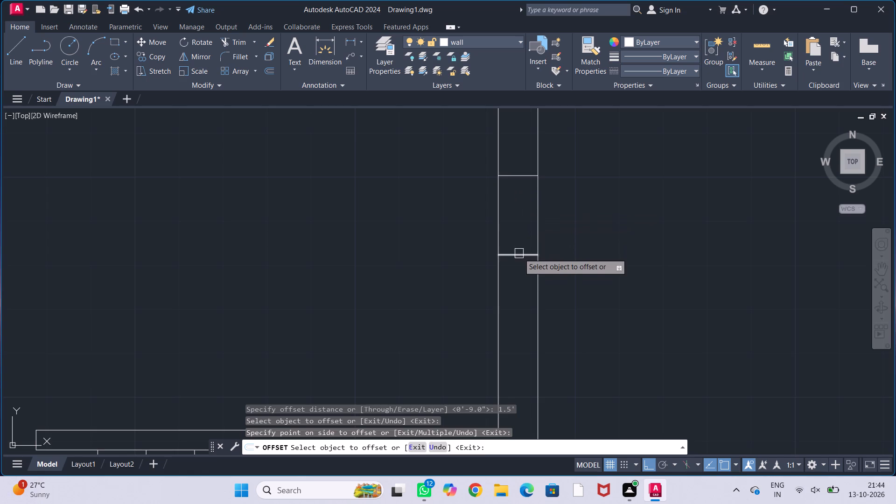
pyautogui.click(519, 253)
pyautogui.click(518, 302)
# Offset the upper short line across the right-hand outer wall by 1.5' to both sides.
pyautogui.scroll(-2, 520, 300)
pyautogui.moveTo(562, 243); pyautogui.dragTo(575, 318, button='middle')
pyautogui.moveTo(560, 252); pyautogui.dragTo(559, 279, button='middle')
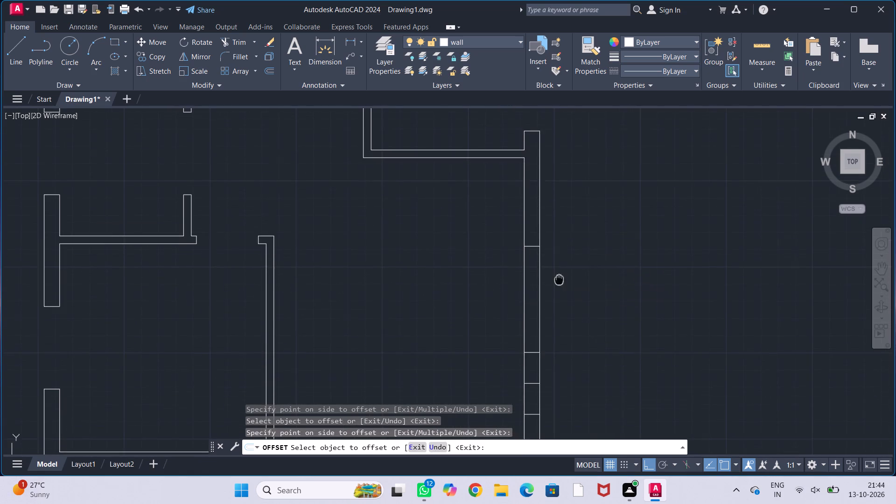
pyautogui.scroll(2, 536, 249)
pyautogui.click(529, 245)
pyautogui.click(528, 187)
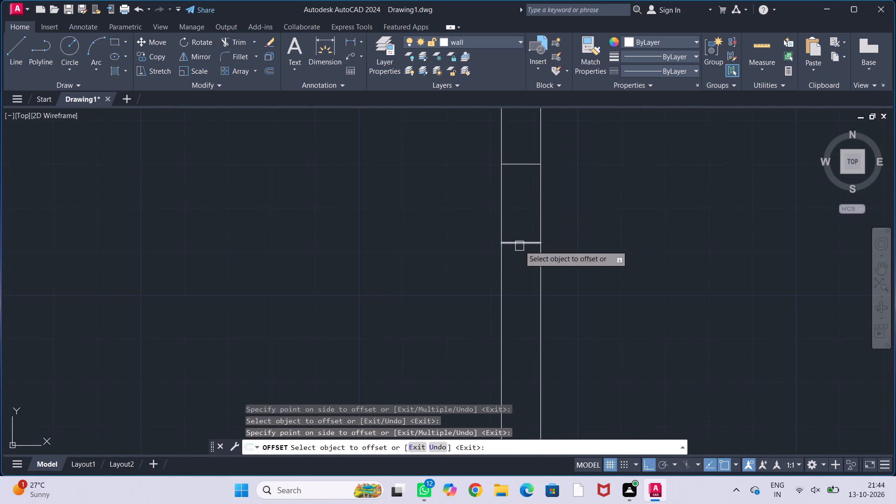
pyautogui.click(519, 245)
pyautogui.click(530, 289)
pyautogui.scroll(-2, 528, 279)
pyautogui.scroll(-2, 612, 285)
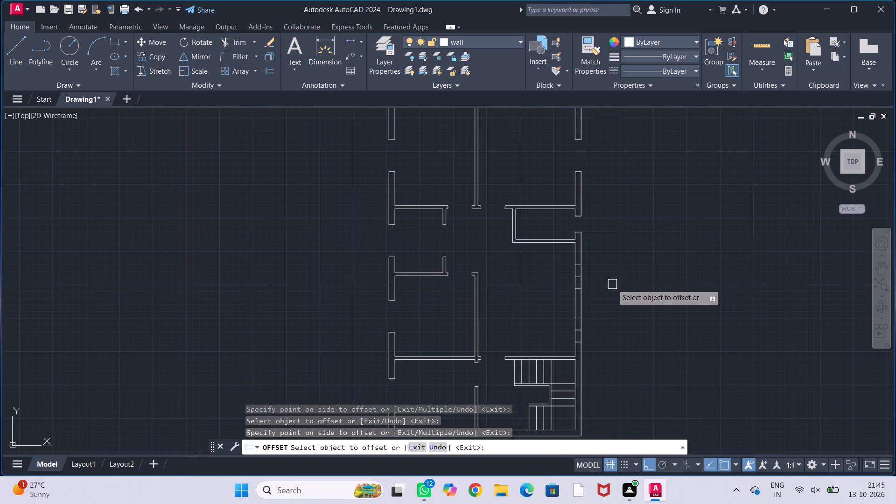
pyautogui.moveTo(616, 281); pyautogui.dragTo(625, 269, button='middle')
pyautogui.scroll(2, 591, 291)
pyautogui.moveTo(605, 291); pyautogui.dragTo(599, 261, button='middle')
pyautogui.press('Escape')
pyautogui.press('Escape')
pyautogui.press('Escape')
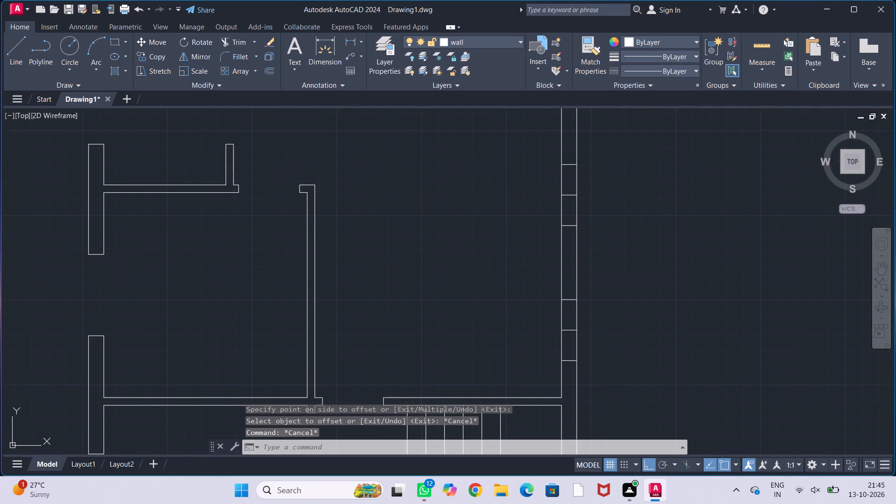
# Trim both wall faces between the upper offset lines and remove the middle line, leaving a 3' opening in the right-hand outer wall.
pyautogui.write('tr')
pyautogui.press('Return')
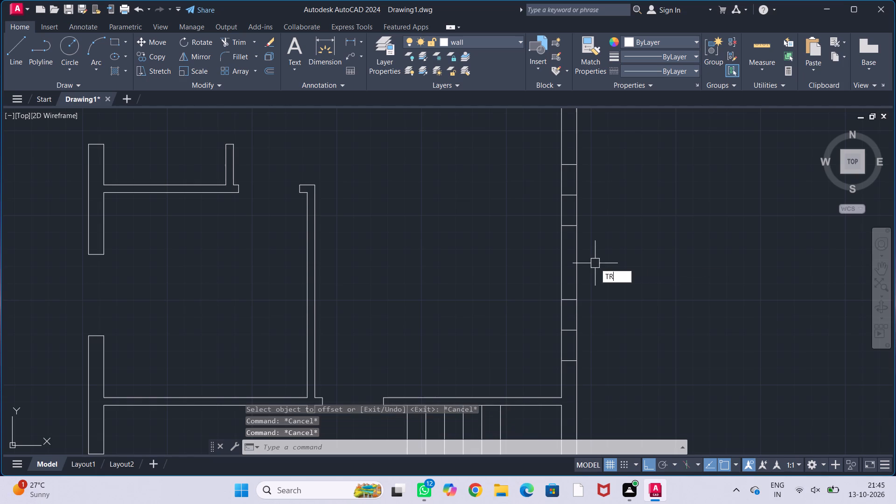
pyautogui.moveTo(532, 179); pyautogui.dragTo(666, 179)
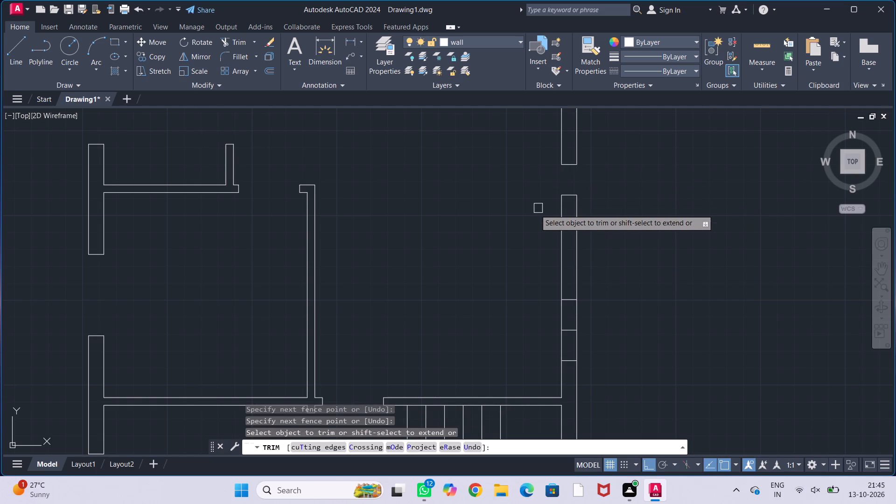
pyautogui.moveTo(535, 210); pyautogui.dragTo(622, 212)
pyautogui.click(575, 197)
# Trim both wall faces between the offset lines above the staircase room and remove the middle line, leaving a second 3' opening.
pyautogui.moveTo(651, 280); pyautogui.dragTo(608, 201, button='middle')
pyautogui.scroll(1, 541, 236)
pyautogui.moveTo(475, 240); pyautogui.dragTo(600, 248)
pyautogui.moveTo(465, 292); pyautogui.dragTo(575, 287)
pyautogui.click(515, 259)
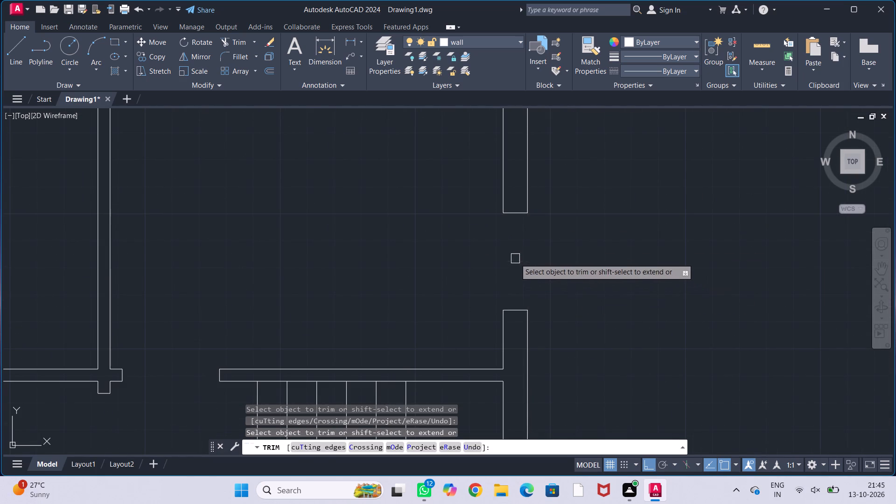
pyautogui.scroll(-2, 648, 289)
pyautogui.moveTo(651, 270); pyautogui.dragTo(644, 301, button='middle')
pyautogui.press('Escape')
pyautogui.press('Escape')
pyautogui.press('Escape')
pyautogui.press('Escape')
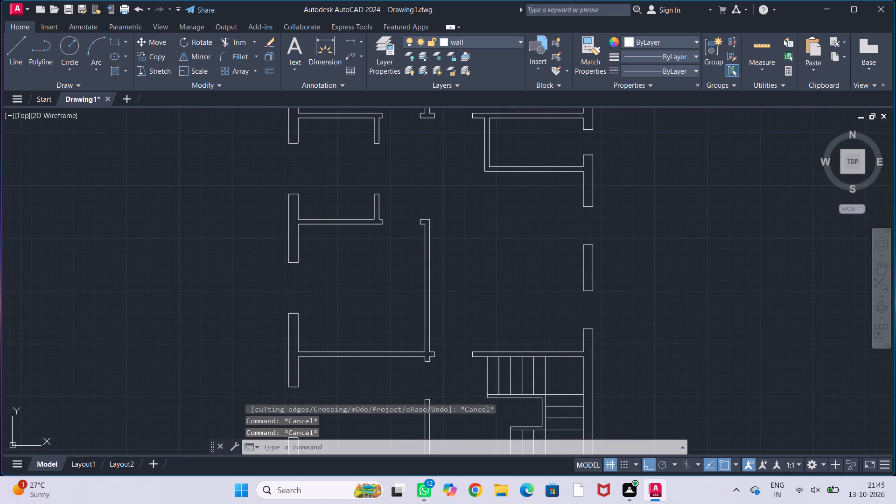
# Examine the lower part of the plan, especially the staircase and the outer walls around it.
pyautogui.scroll(-1, 644, 301)
pyautogui.moveTo(655, 290); pyautogui.dragTo(672, 262, button='middle')
pyautogui.moveTo(663, 348); pyautogui.dragTo(655, 321, button='middle')
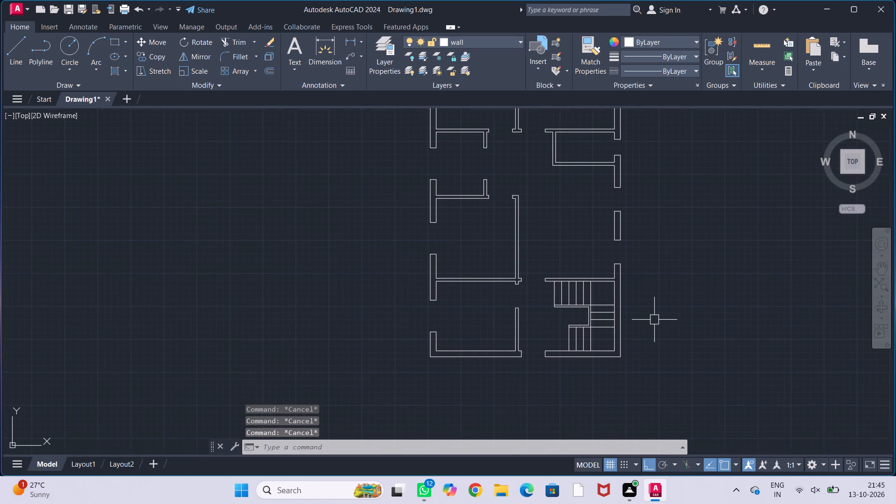
pyautogui.scroll(-1, 666, 338)
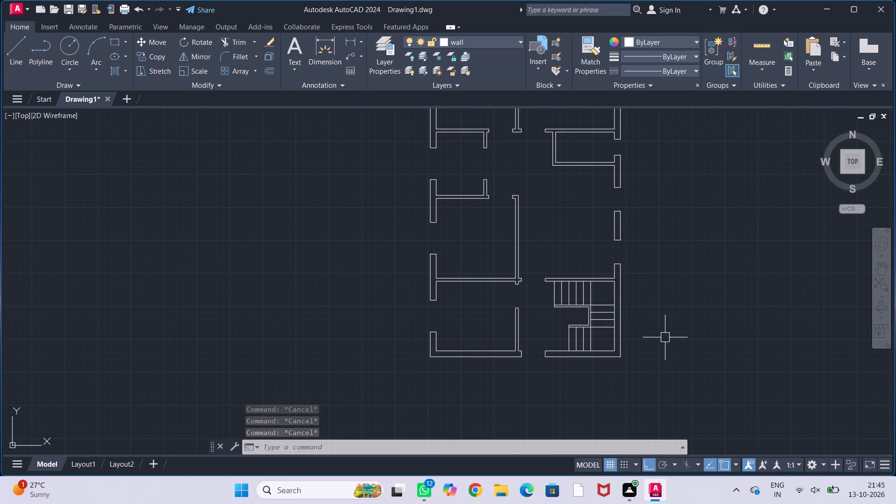
pyautogui.moveTo(667, 338); pyautogui.dragTo(633, 313, button='middle')
pyautogui.scroll(2, 639, 327)
pyautogui.moveTo(634, 308); pyautogui.dragTo(701, 327, button='middle')
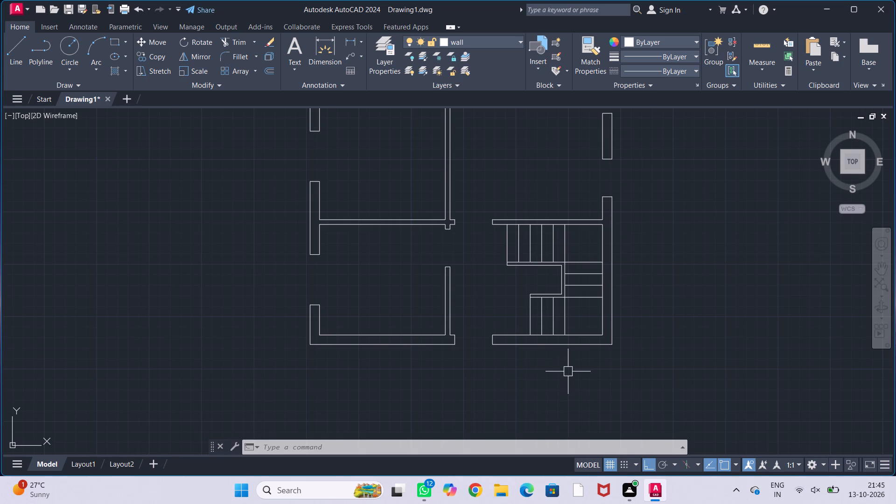
pyautogui.moveTo(588, 364); pyautogui.dragTo(529, 375, button='middle')
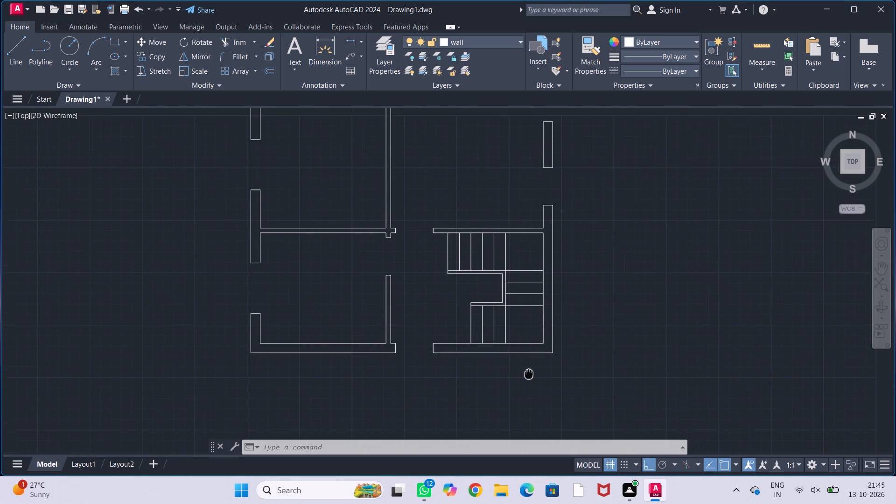
pyautogui.moveTo(529, 375); pyautogui.dragTo(529, 377, button='middle')
pyautogui.scroll(2, 535, 328)
pyautogui.moveTo(529, 340); pyautogui.dragTo(564, 323, button='middle')
pyautogui.scroll(1, 530, 332)
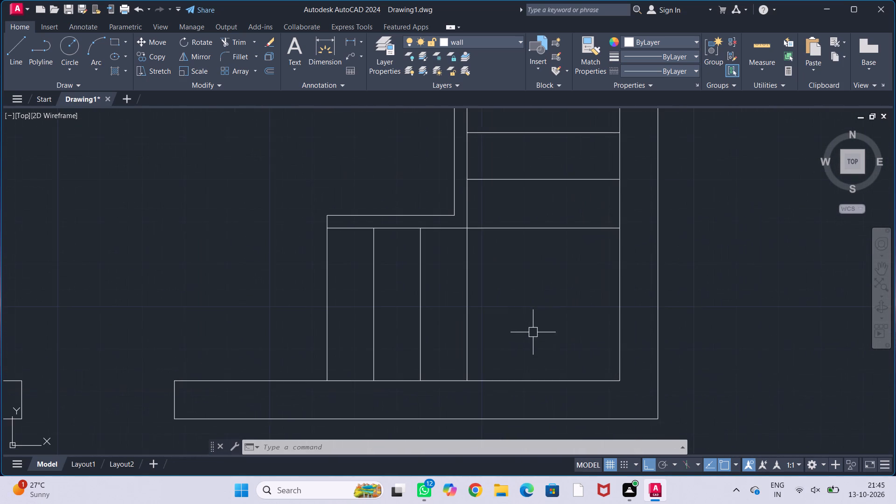
pyautogui.scroll(-3, 534, 332)
pyautogui.moveTo(534, 331); pyautogui.dragTo(562, 352, button='middle')
pyautogui.scroll(1, 561, 352)
pyautogui.moveTo(560, 348); pyautogui.dragTo(588, 324, button='middle')
pyautogui.scroll(1, 574, 336)
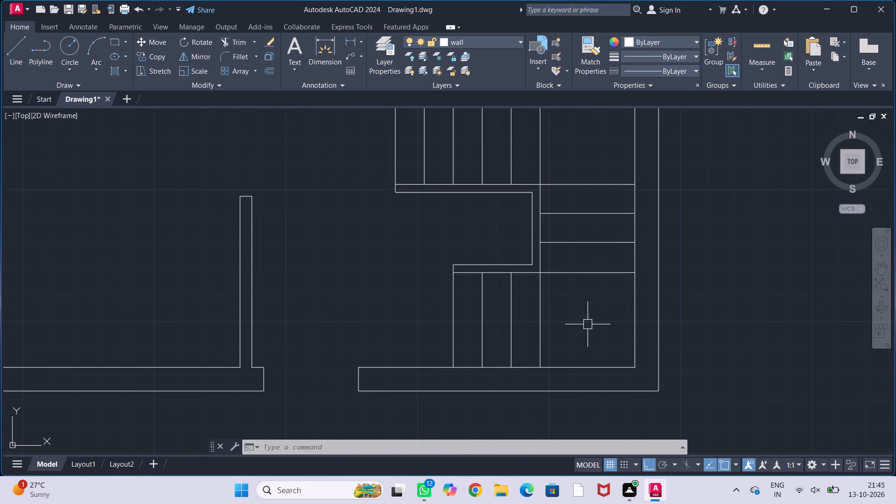
pyautogui.moveTo(588, 324); pyautogui.dragTo(567, 334, button='middle')
# Draw a short line across the right-hand outer wall beside the staircase's lower corner landing.
pyautogui.press('l')
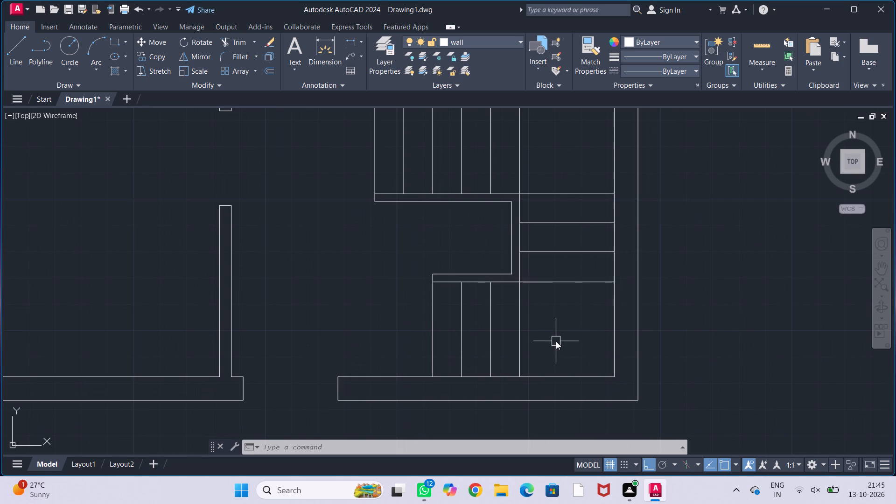
pyautogui.press('Return')
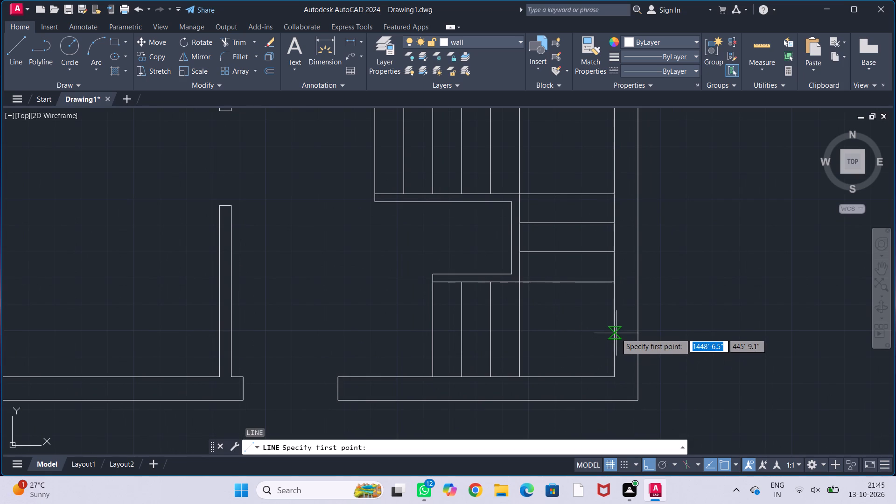
pyautogui.scroll(2, 616, 333)
pyautogui.moveTo(611, 342); pyautogui.dragTo(608, 272, button='middle')
pyautogui.click(602, 260)
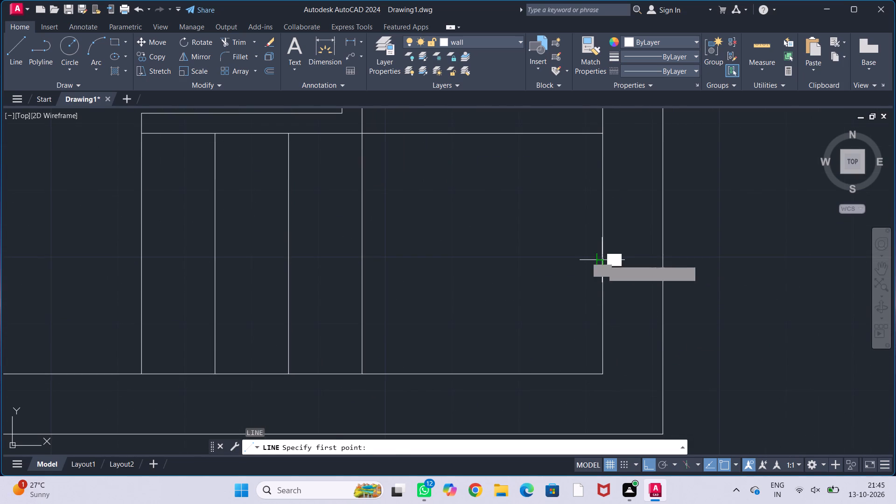
pyautogui.click(662, 261)
pyautogui.press('Escape')
pyautogui.press('Escape')
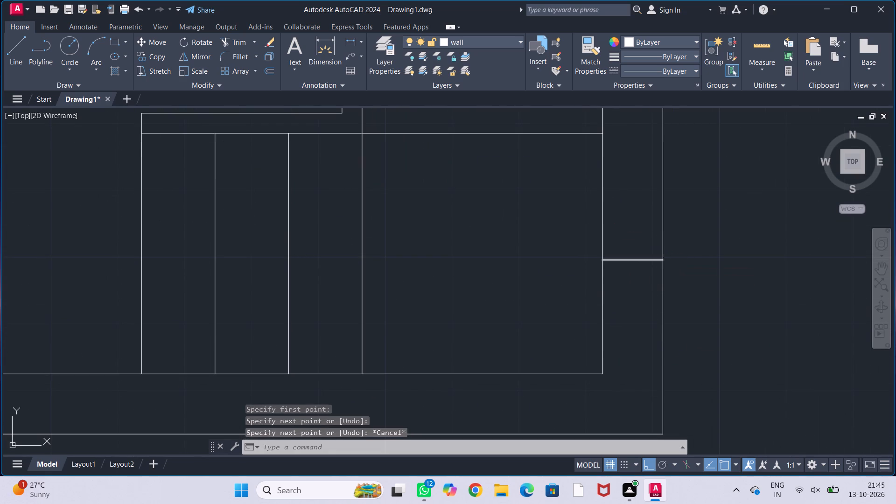
pyautogui.press('Escape')
pyautogui.press('Escape')
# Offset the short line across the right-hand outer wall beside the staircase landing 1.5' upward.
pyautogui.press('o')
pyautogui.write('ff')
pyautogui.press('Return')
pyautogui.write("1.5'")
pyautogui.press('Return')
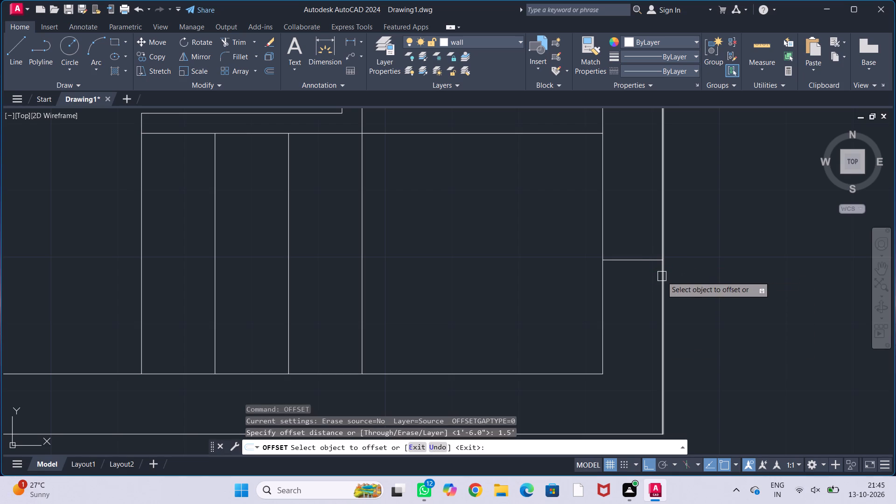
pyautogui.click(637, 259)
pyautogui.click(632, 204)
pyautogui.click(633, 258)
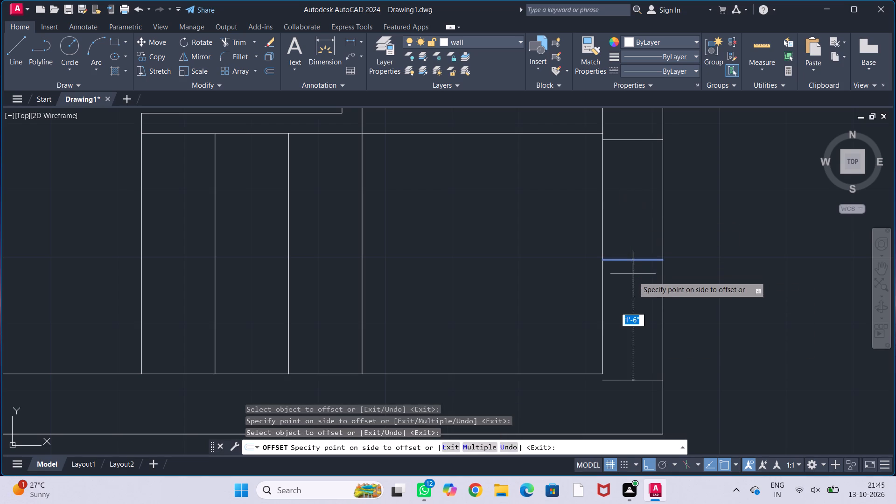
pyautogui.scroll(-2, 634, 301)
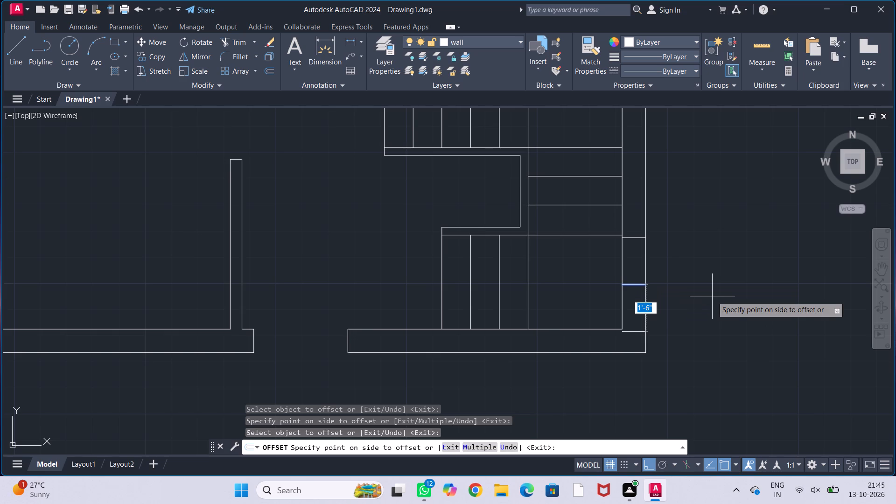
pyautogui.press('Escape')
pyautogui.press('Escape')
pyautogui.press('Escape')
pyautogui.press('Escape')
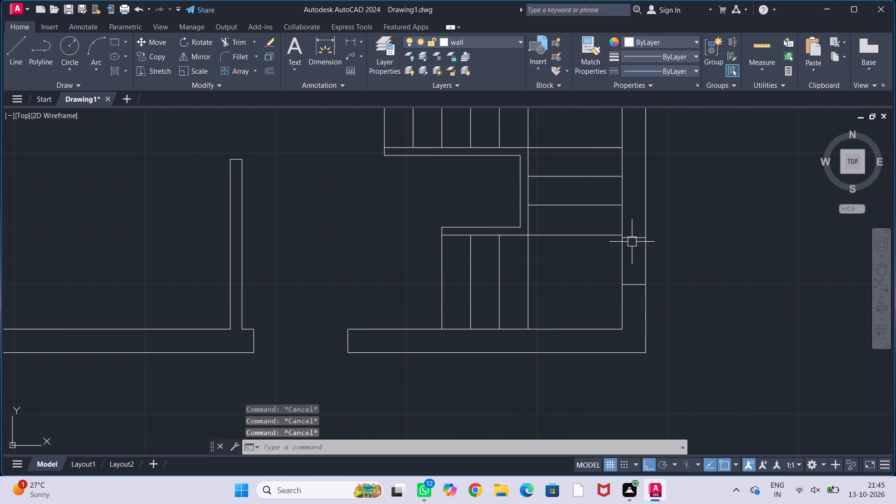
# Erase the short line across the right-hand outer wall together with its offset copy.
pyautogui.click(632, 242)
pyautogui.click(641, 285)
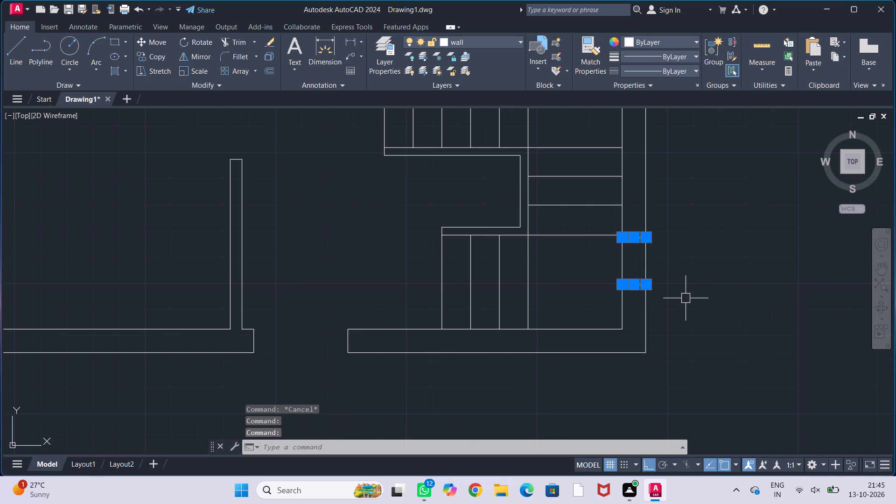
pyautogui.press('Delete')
# Make the door layer current.
pyautogui.scroll(-3, 686, 298)
pyautogui.moveTo(691, 294); pyautogui.dragTo(605, 306, button='middle')
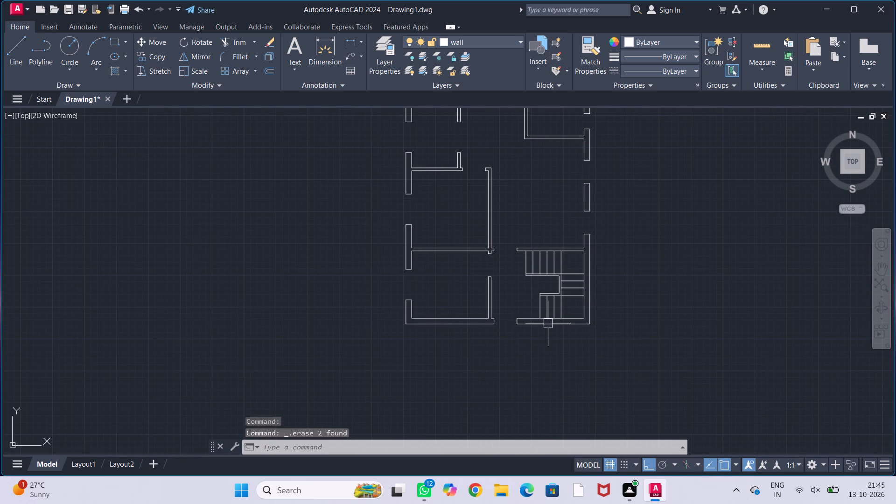
pyautogui.moveTo(593, 321); pyautogui.dragTo(626, 362, button='middle')
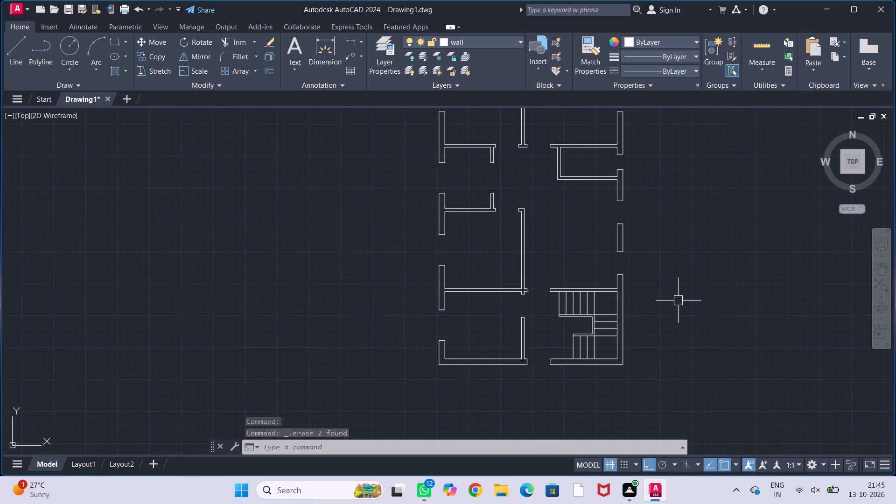
pyautogui.moveTo(678, 299); pyautogui.dragTo(560, 382, button='middle')
pyautogui.scroll(-1, 568, 369)
pyautogui.moveTo(571, 367); pyautogui.dragTo(513, 367, button='middle')
pyautogui.moveTo(539, 352); pyautogui.dragTo(450, 334, button='middle')
pyautogui.moveTo(487, 355); pyautogui.dragTo(391, 344, button='middle')
pyautogui.moveTo(395, 358); pyautogui.dragTo(357, 351, button='middle')
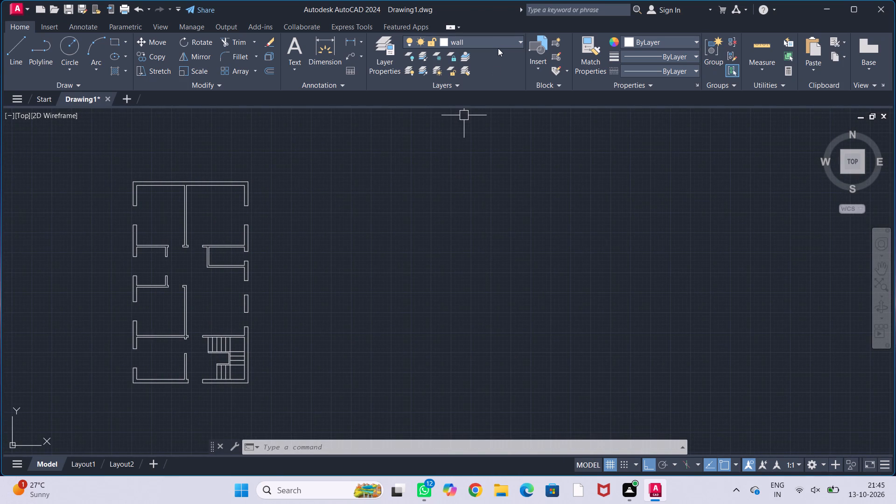
pyautogui.click(498, 44)
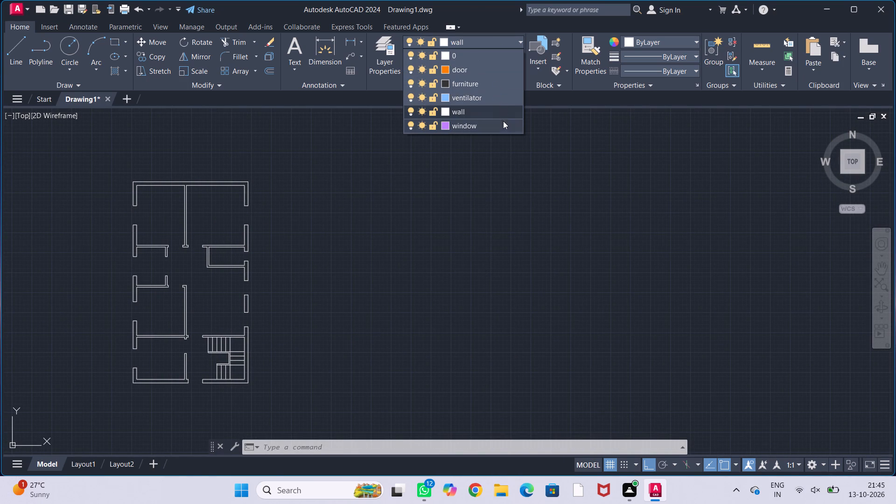
pyautogui.click(497, 71)
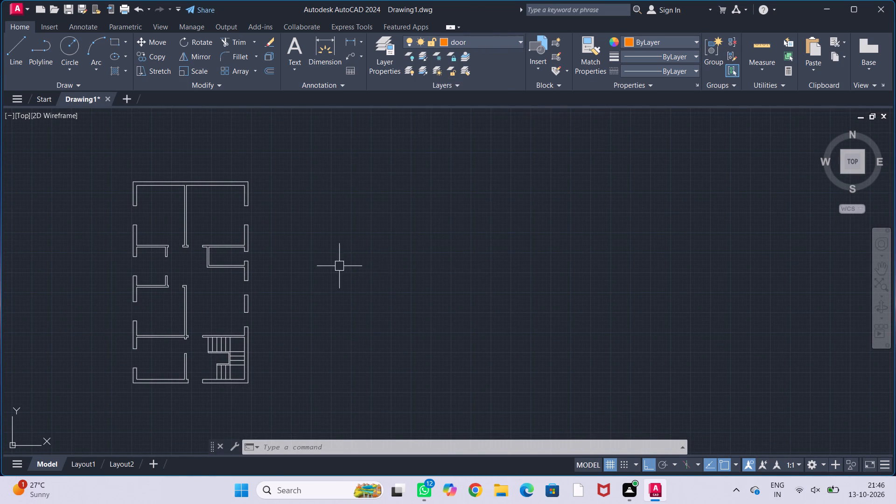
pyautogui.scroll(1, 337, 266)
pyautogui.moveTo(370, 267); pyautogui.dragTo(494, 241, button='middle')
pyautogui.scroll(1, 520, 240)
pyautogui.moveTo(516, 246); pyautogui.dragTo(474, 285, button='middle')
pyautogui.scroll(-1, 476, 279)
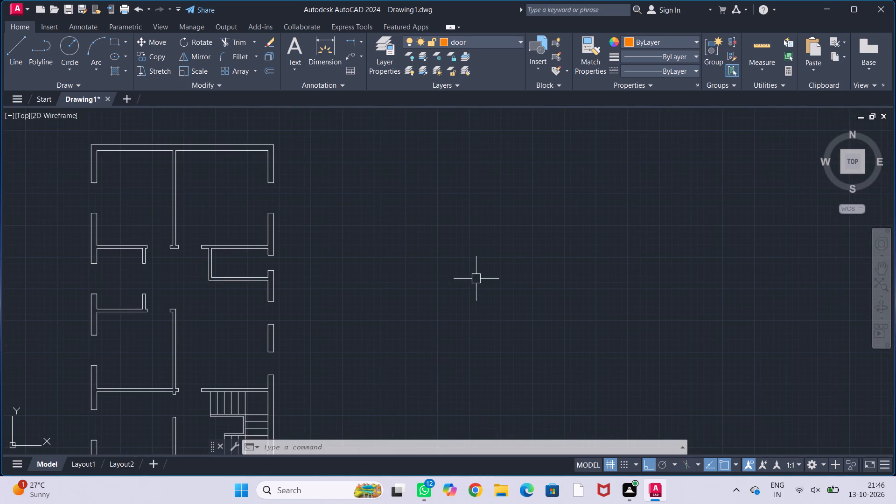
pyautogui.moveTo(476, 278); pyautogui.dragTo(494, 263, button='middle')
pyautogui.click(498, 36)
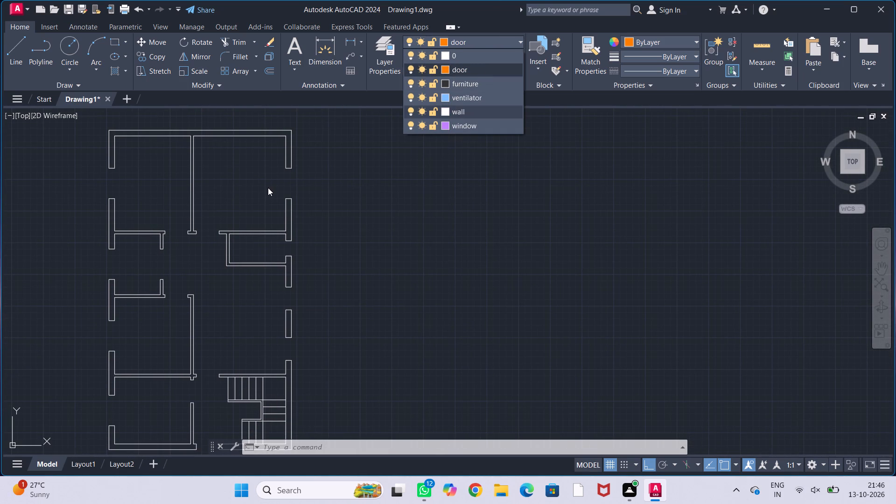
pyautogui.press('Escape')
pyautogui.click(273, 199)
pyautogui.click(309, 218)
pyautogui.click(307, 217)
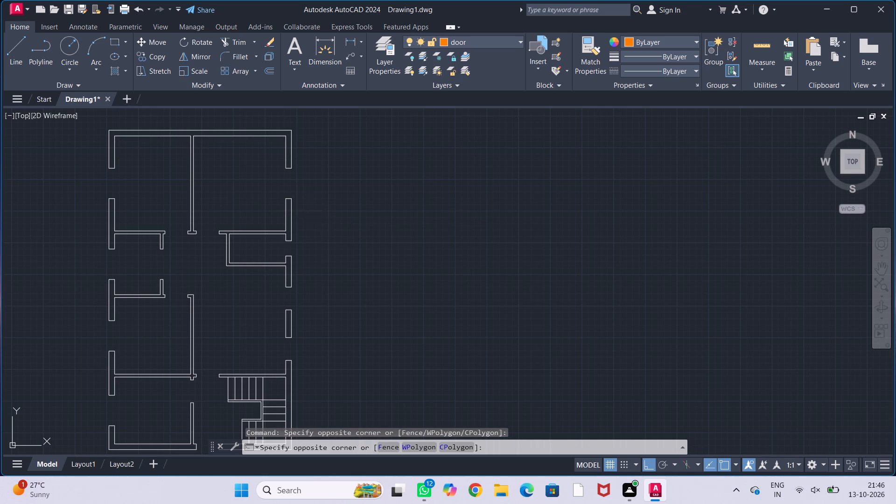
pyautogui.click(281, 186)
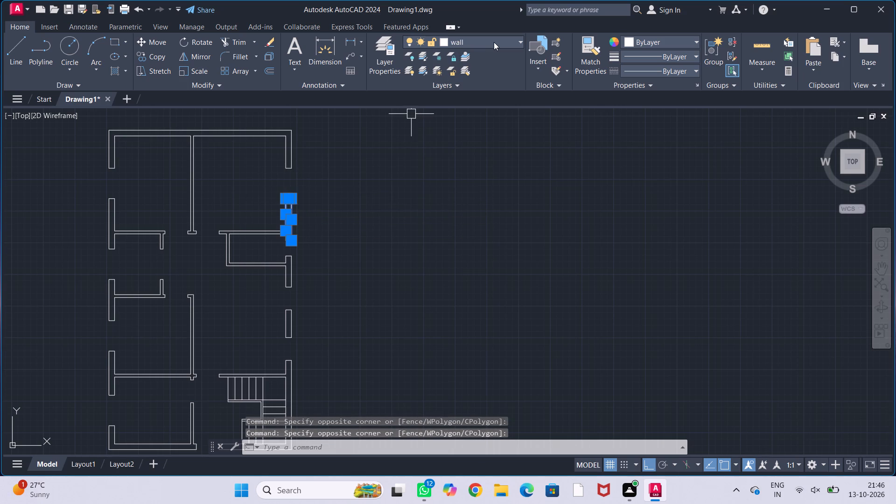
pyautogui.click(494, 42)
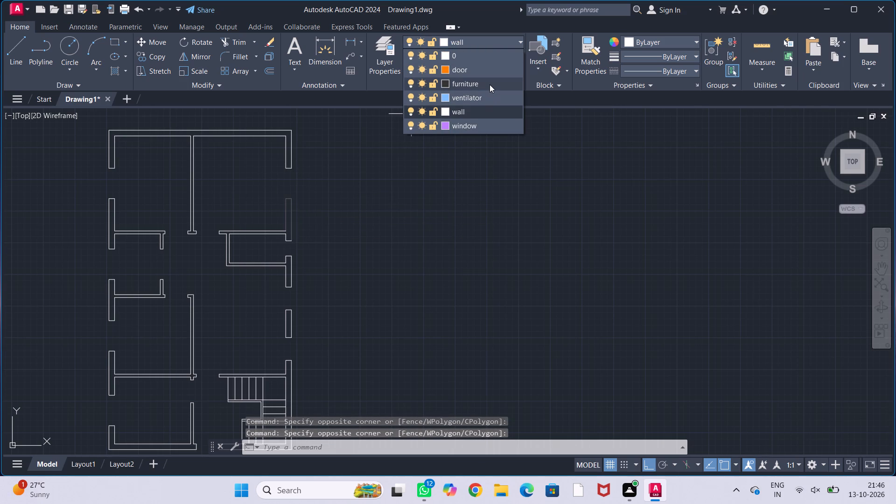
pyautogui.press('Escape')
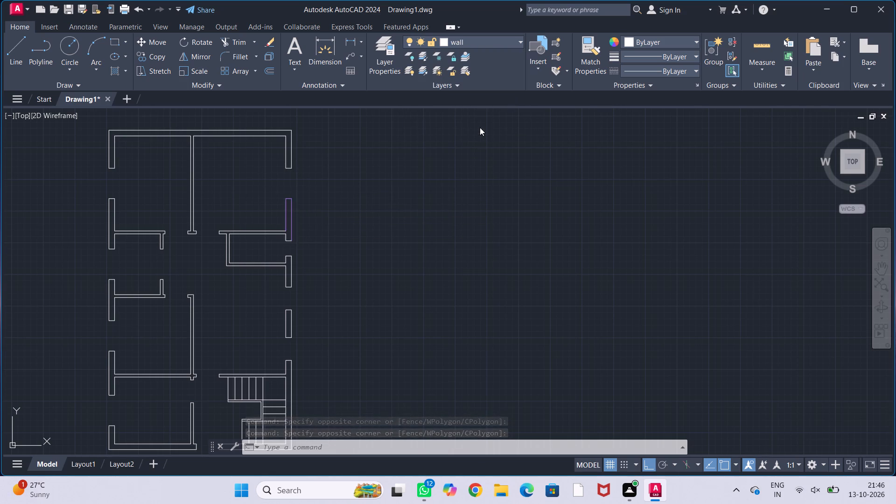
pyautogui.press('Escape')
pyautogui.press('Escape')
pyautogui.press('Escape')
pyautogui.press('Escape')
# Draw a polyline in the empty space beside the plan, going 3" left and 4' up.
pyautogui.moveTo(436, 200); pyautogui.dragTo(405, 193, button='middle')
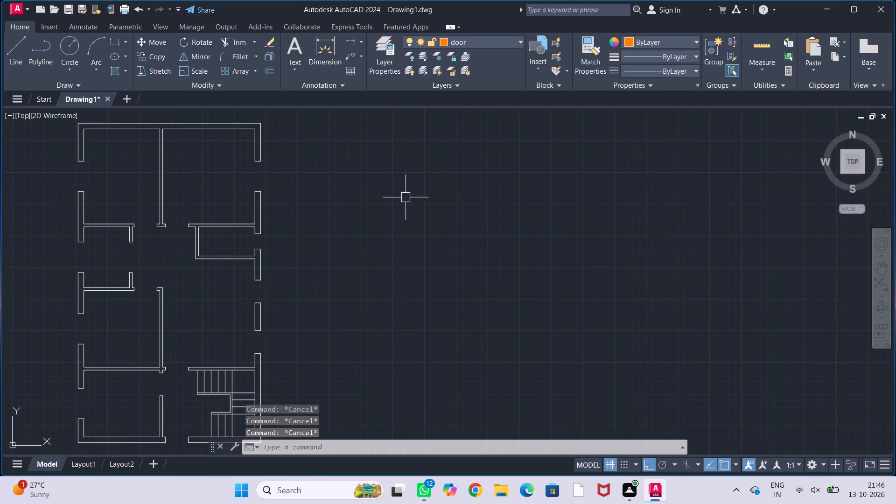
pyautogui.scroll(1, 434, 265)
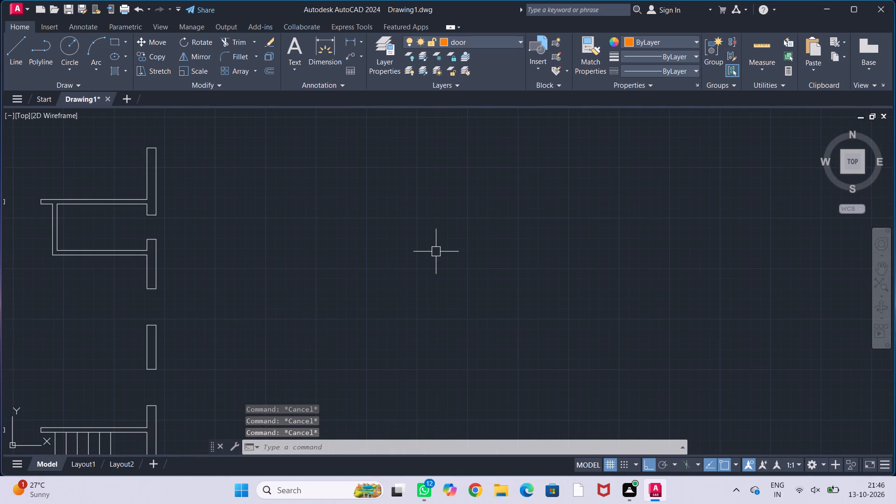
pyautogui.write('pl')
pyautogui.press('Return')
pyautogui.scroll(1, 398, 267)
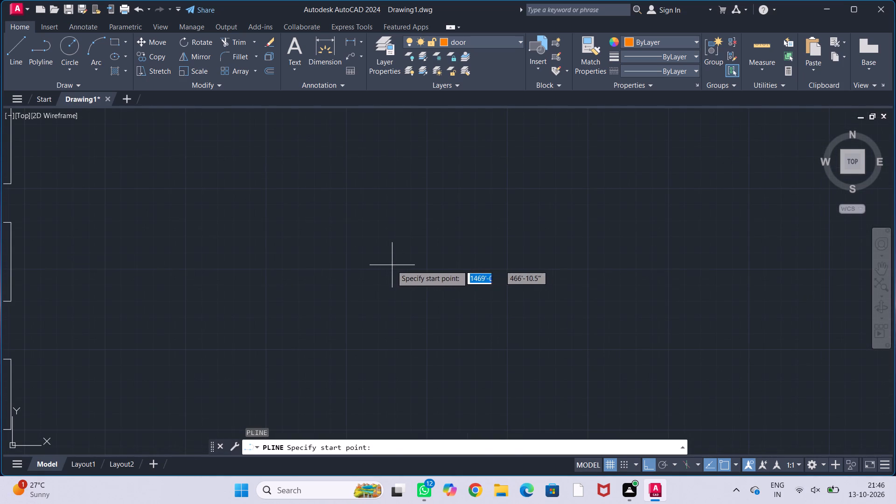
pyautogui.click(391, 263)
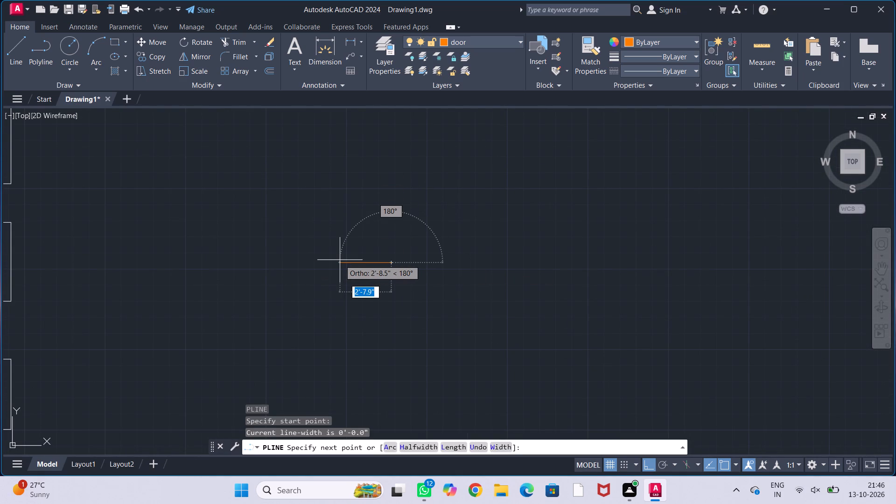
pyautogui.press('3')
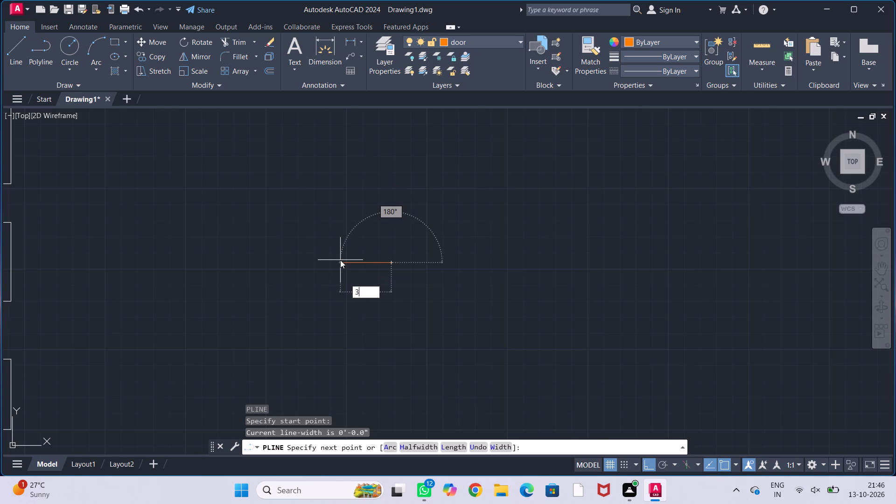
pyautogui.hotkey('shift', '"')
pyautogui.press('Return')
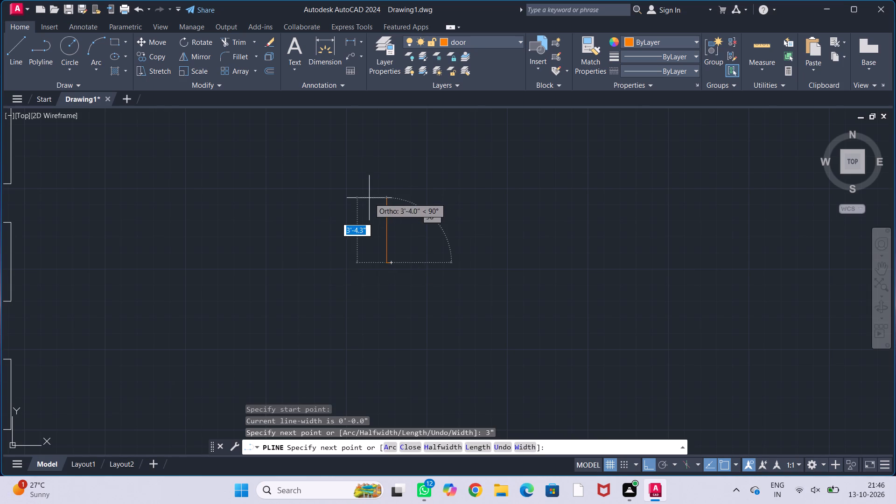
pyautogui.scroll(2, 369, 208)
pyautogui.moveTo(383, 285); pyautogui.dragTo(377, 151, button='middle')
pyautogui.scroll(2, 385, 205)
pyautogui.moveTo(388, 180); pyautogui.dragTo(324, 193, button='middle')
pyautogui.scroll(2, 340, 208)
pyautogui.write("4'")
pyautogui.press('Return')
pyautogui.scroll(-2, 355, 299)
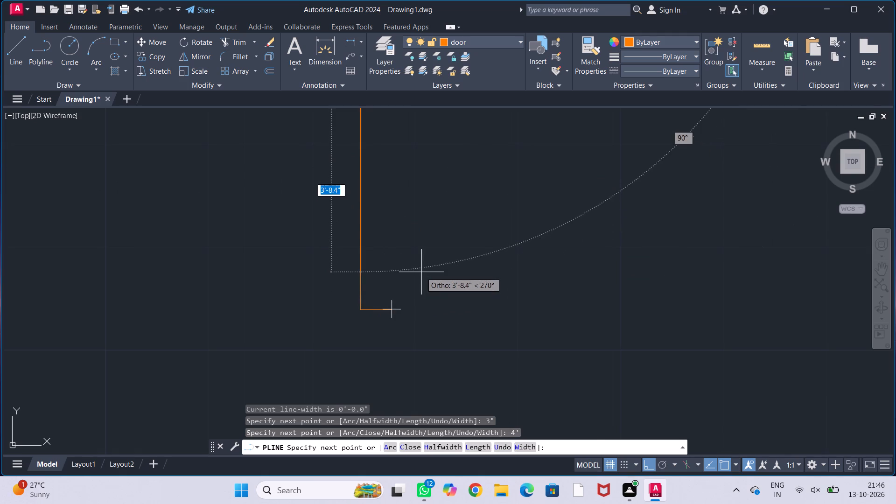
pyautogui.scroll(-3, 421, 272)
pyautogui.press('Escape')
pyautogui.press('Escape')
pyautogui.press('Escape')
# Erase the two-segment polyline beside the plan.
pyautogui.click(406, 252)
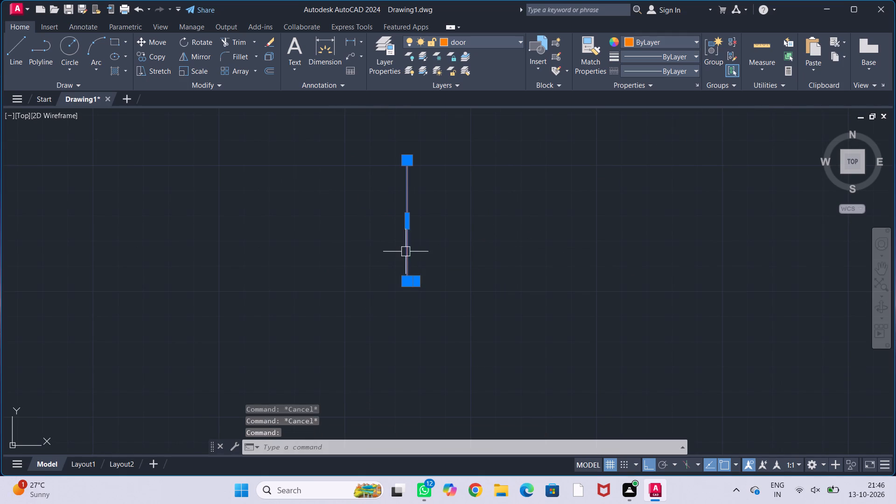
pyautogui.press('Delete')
# Draw a closed L-shaped polyline beside the plan: 3" left, 4" up, 1.5" right, 1.5" down, 1.5" right, and back down to the start point.
pyautogui.scroll(1, 408, 325)
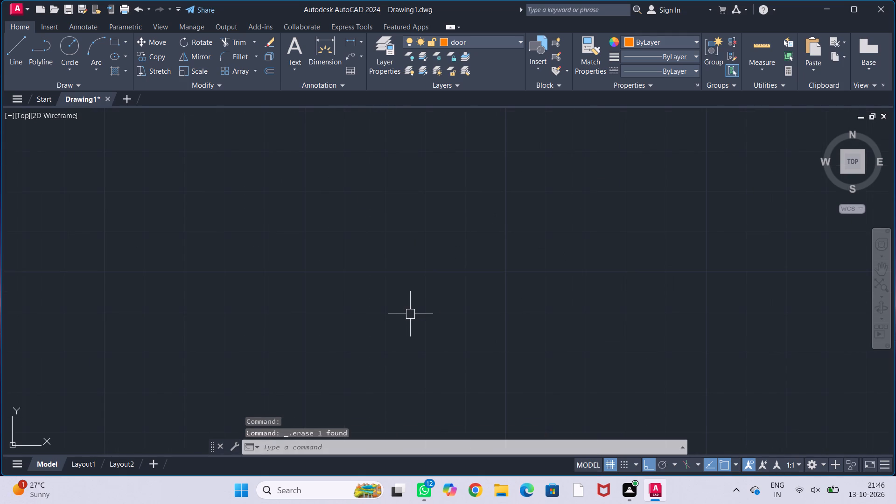
pyautogui.write('pl')
pyautogui.press('Return')
pyautogui.click(444, 297)
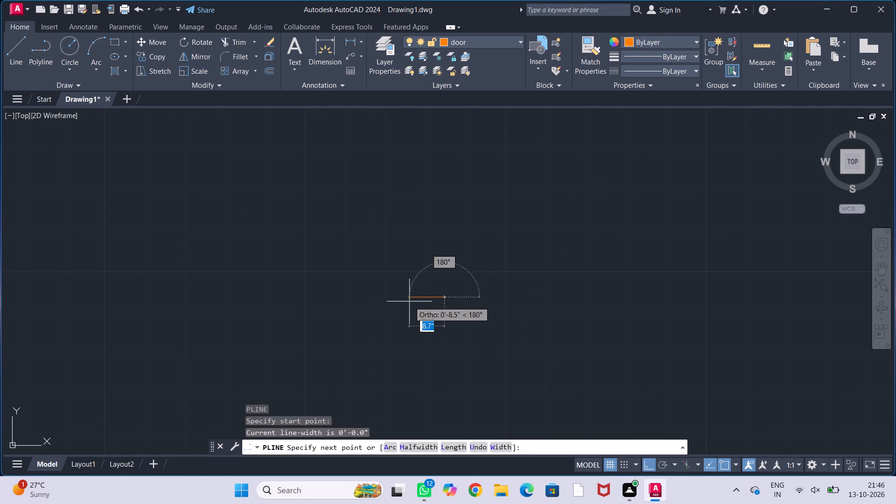
pyautogui.press('3')
pyautogui.hotkey('shift', '"')
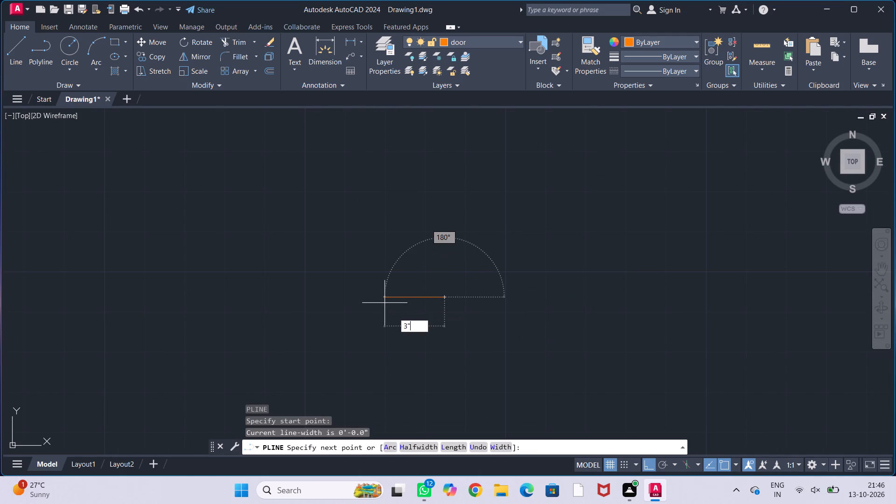
pyautogui.press('Return')
pyautogui.scroll(2, 415, 250)
pyautogui.moveTo(431, 275); pyautogui.dragTo(399, 229, button='middle')
pyautogui.scroll(1, 393, 250)
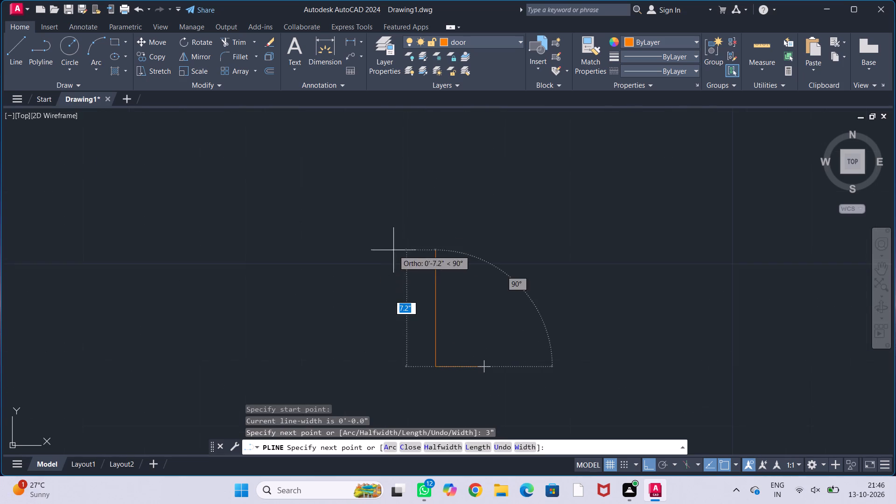
pyautogui.moveTo(409, 259); pyautogui.dragTo(357, 216, button='middle')
pyautogui.press('4')
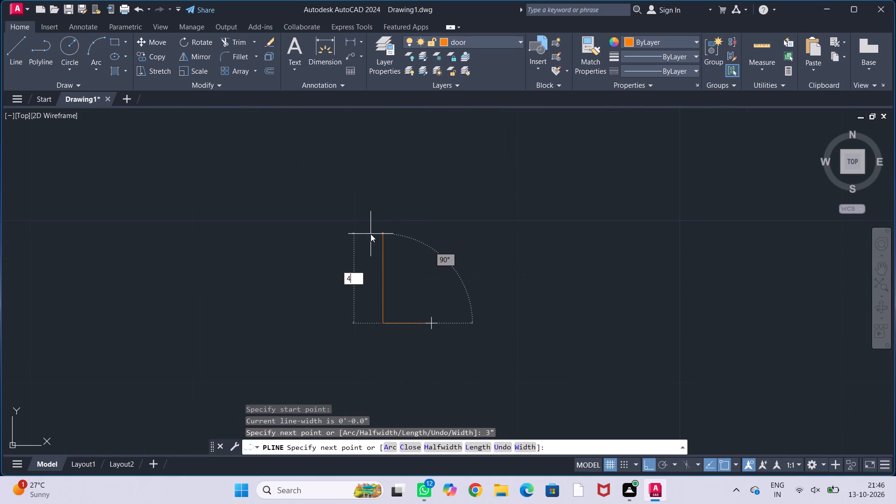
pyautogui.hotkey('shift', '"')
pyautogui.press('Return')
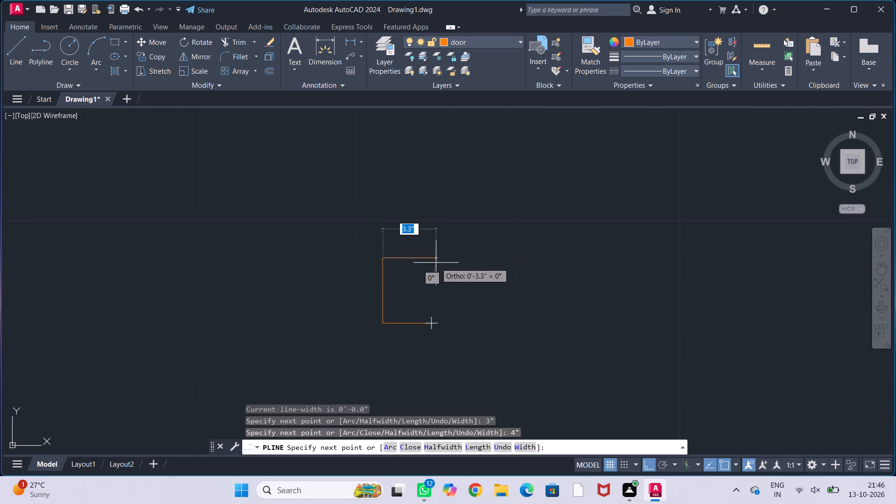
pyautogui.write('1.5"')
pyautogui.press('Return')
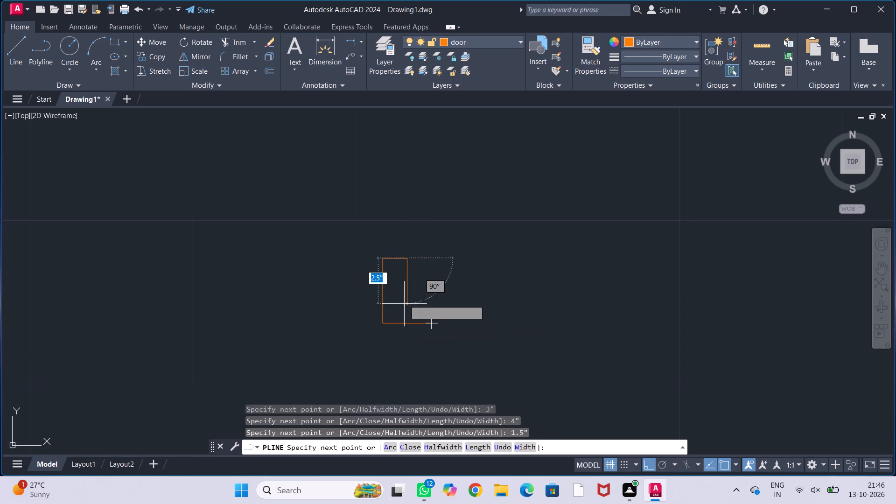
pyautogui.write('1.5"')
pyautogui.press('Return')
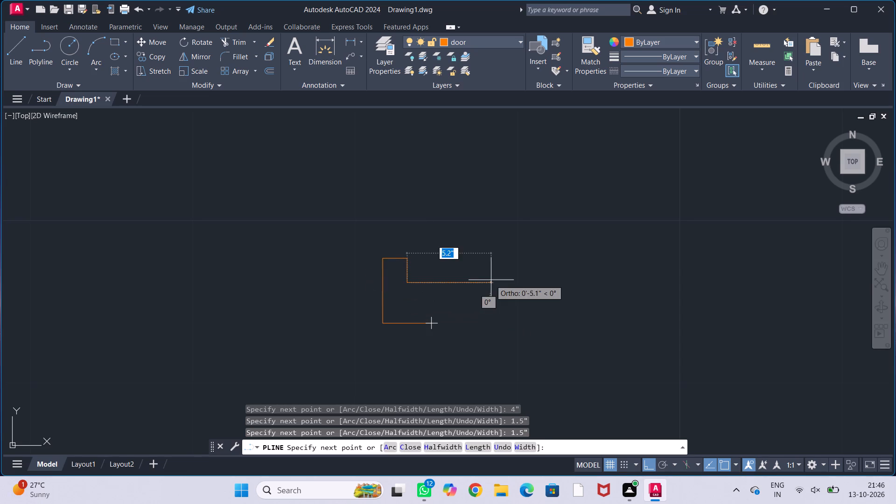
pyautogui.write('1.5"')
pyautogui.press('Return')
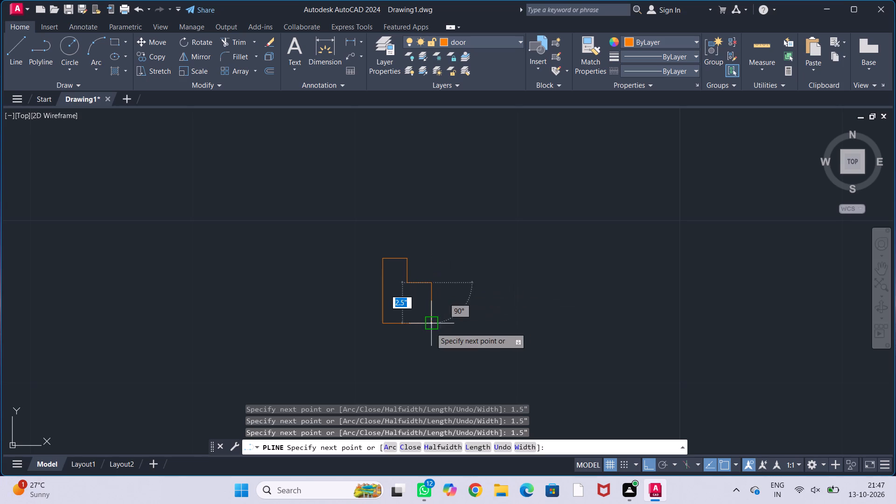
pyautogui.click(431, 328)
pyautogui.press('Escape')
pyautogui.press('Escape')
pyautogui.press('Escape')
pyautogui.press('Escape')
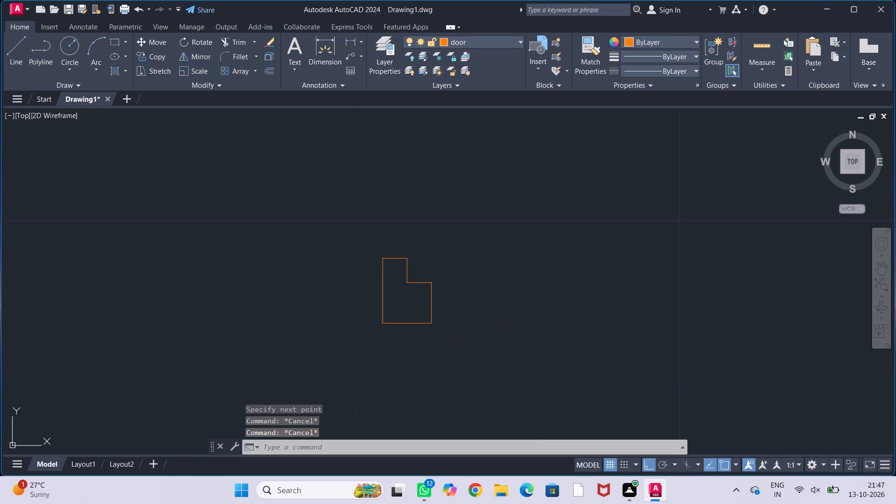
pyautogui.press('Escape')
pyautogui.moveTo(481, 306); pyautogui.dragTo(358, 290, button='middle')
pyautogui.scroll(-2, 364, 288)
pyautogui.moveTo(388, 299); pyautogui.dragTo(365, 269, button='middle')
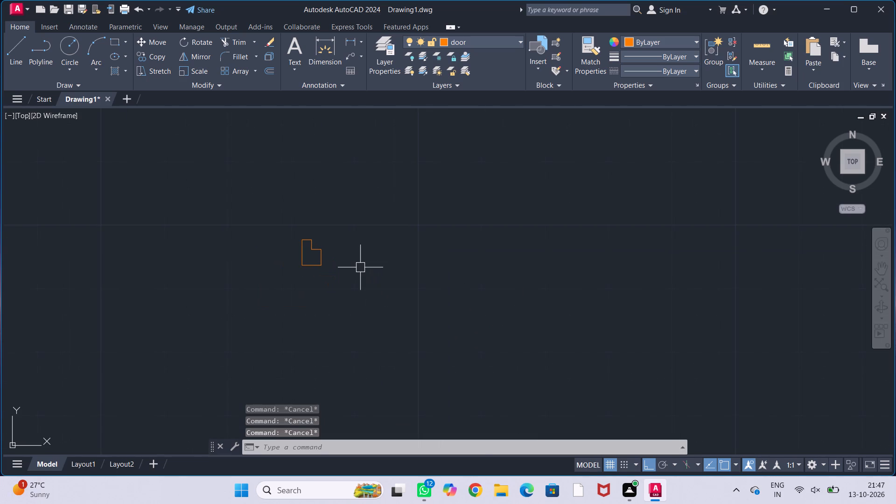
# Draw a 3' horizontal line to the right from the lower-left corner of the L-shaped frame piece.
pyautogui.press('l')
pyautogui.press('Return')
pyautogui.scroll(2, 310, 263)
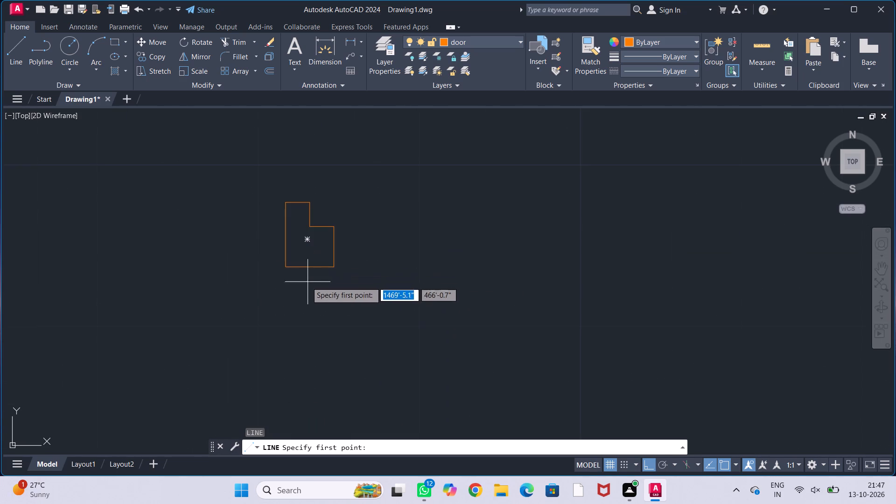
pyautogui.click(286, 266)
pyautogui.press('3')
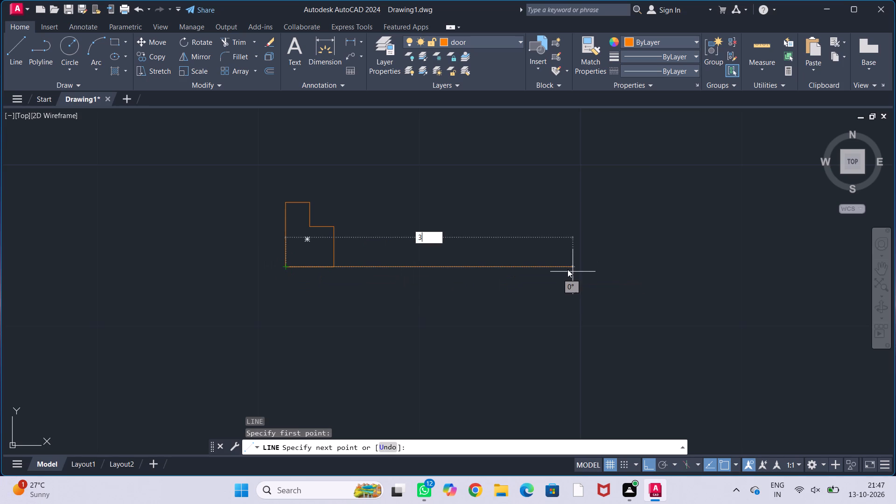
pyautogui.press("'")
pyautogui.press('Return')
pyautogui.scroll(-2, 573, 272)
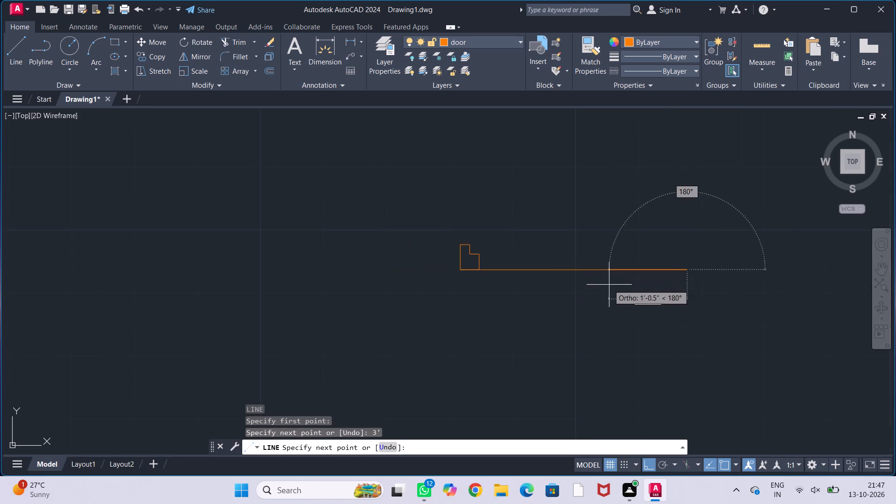
pyautogui.moveTo(609, 285); pyautogui.dragTo(453, 296, button='middle')
pyautogui.scroll(1, 483, 238)
pyautogui.press('Escape')
pyautogui.press('Escape')
pyautogui.press('Escape')
pyautogui.press('Escape')
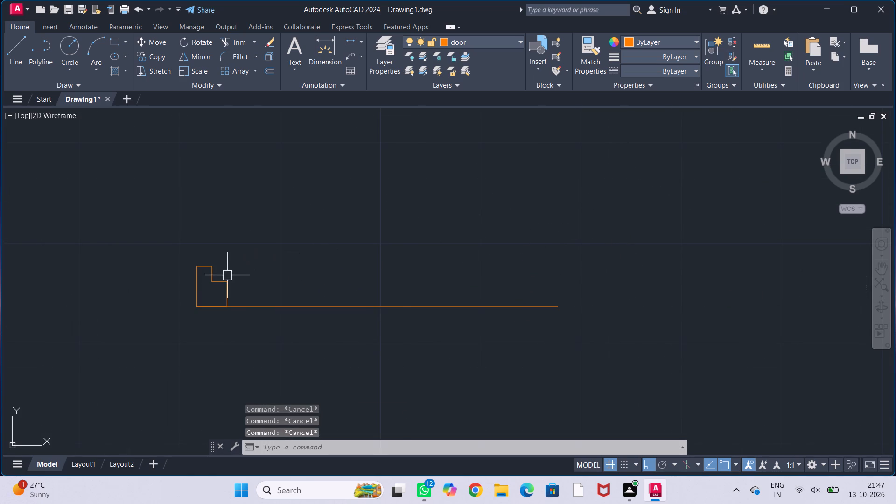
# Mirror the L-shaped frame piece about a vertical axis through the 3' line's midpoint, keeping the original.
pyautogui.click(222, 284)
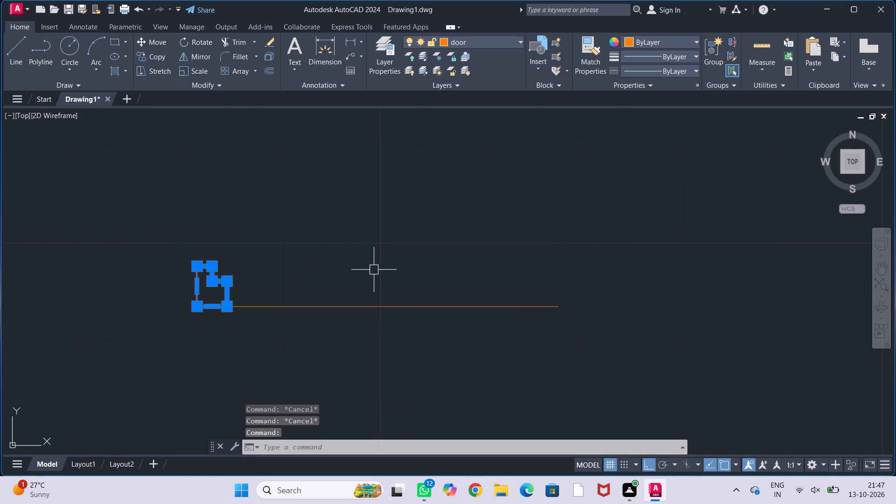
pyautogui.press('m')
pyautogui.press('i')
pyautogui.press('Return')
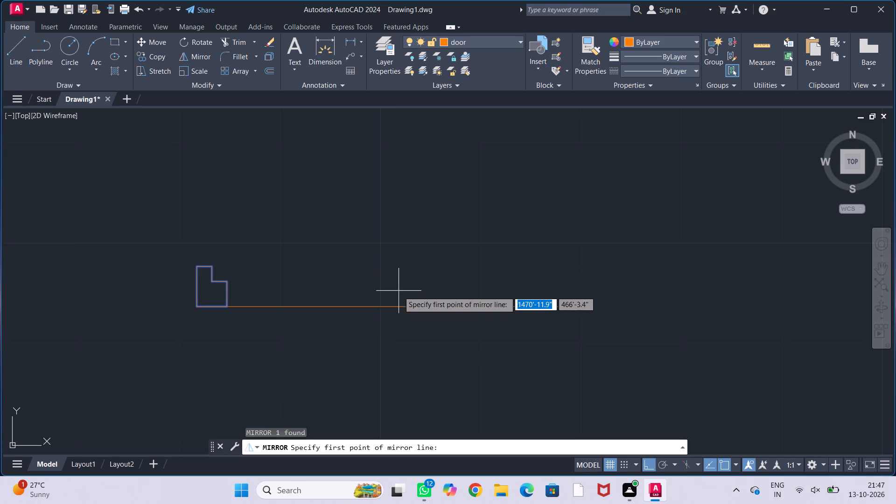
pyautogui.click(372, 306)
pyautogui.click(377, 244)
pyautogui.moveTo(394, 286); pyautogui.dragTo(377, 244)
# Copy the left L-shaped frame piece straight down by about 3' as a spare below the door.
pyautogui.scroll(-2, 395, 235)
pyautogui.moveTo(395, 235); pyautogui.dragTo(421, 271, button='middle')
pyautogui.scroll(1, 384, 275)
pyautogui.click(336, 296)
pyautogui.write('co')
pyautogui.press('Return')
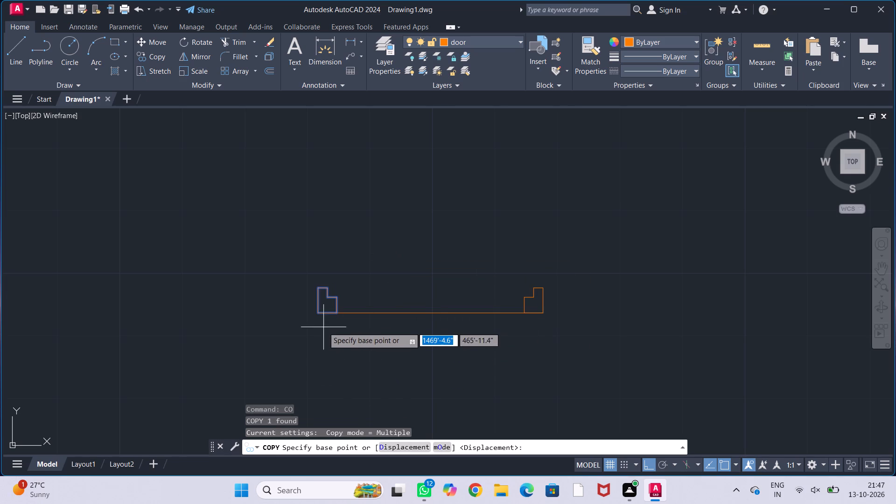
pyautogui.click(314, 313)
pyautogui.scroll(-2, 329, 334)
pyautogui.moveTo(337, 361); pyautogui.dragTo(353, 286, button='middle')
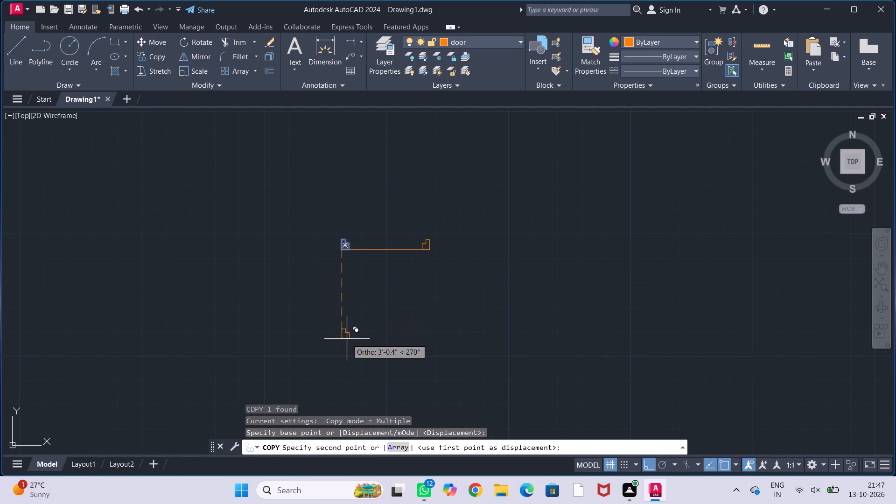
pyautogui.click(347, 333)
pyautogui.press('Escape')
pyautogui.press('Escape')
pyautogui.press('Escape')
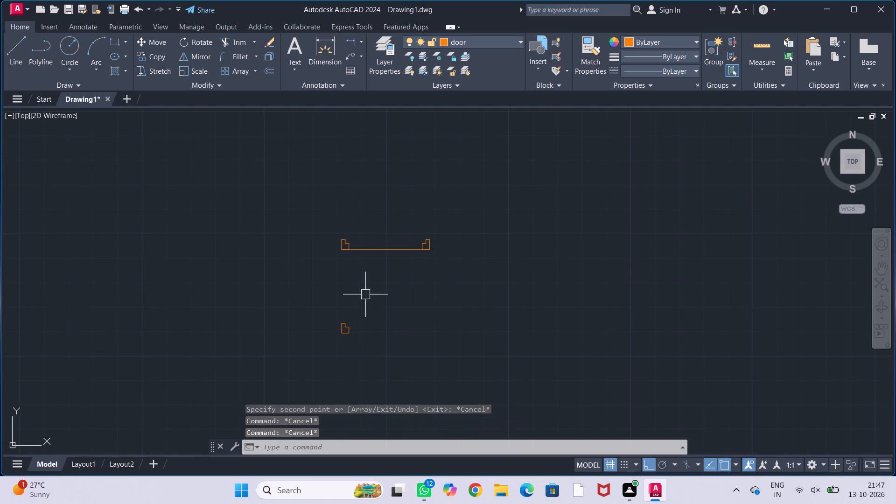
pyautogui.press('Escape')
# Draw a 1.5" by 2'9" upright rectangle as the door leaf in the empty space above and left of the frame.
pyautogui.moveTo(375, 280); pyautogui.dragTo(386, 328, button='middle')
pyautogui.scroll(2, 371, 298)
pyautogui.scroll(-2, 407, 255)
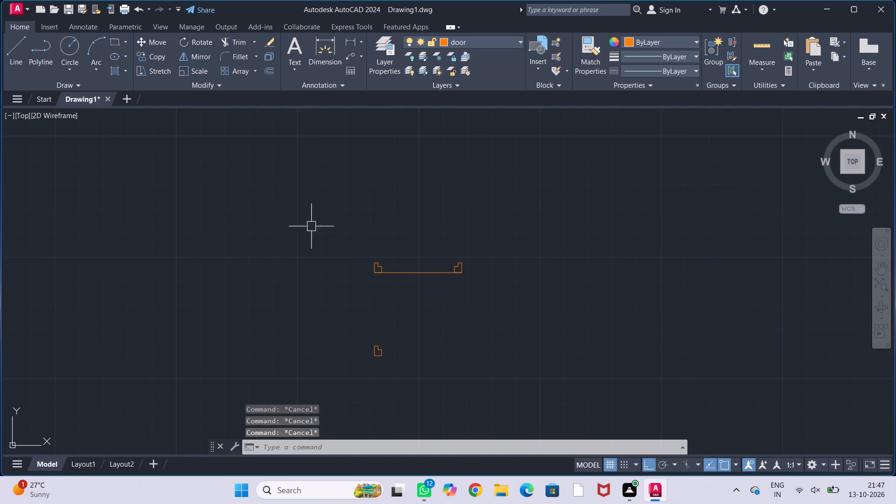
pyautogui.write('rec')
pyautogui.press('Return')
pyautogui.click(236, 175)
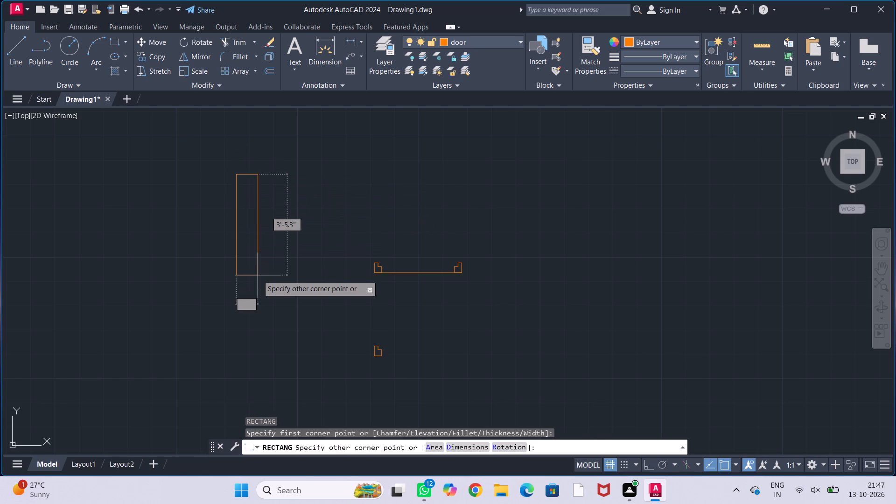
pyautogui.write('1.5"')
pyautogui.write(",2'")
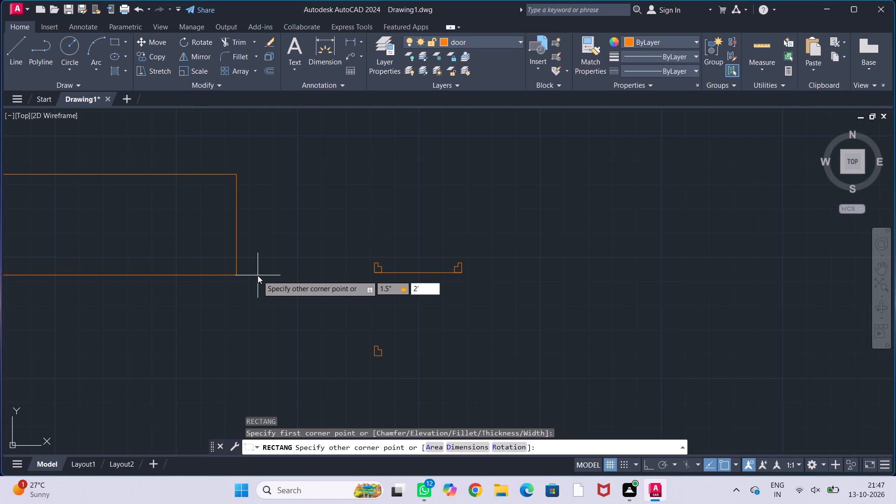
pyautogui.write('9"')
pyautogui.press('Return')
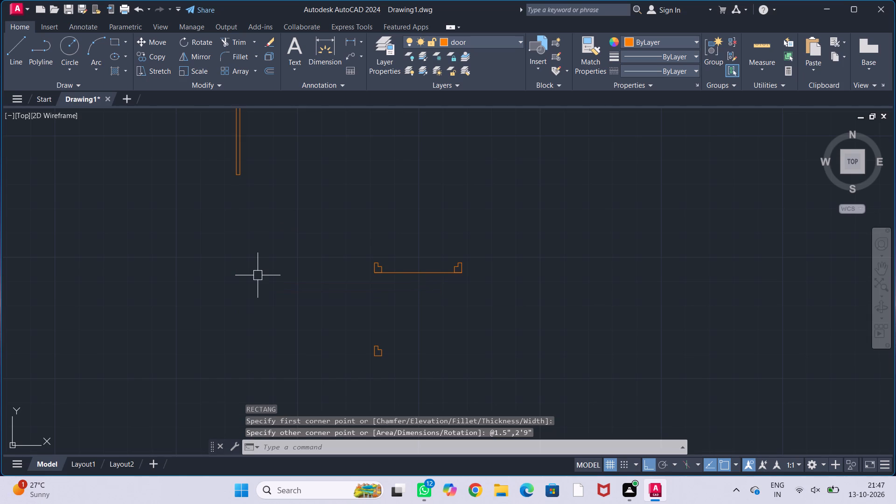
# Move the door leaf by its lower-left corner onto the inner notch corner of the left frame piece.
pyautogui.click(237, 171)
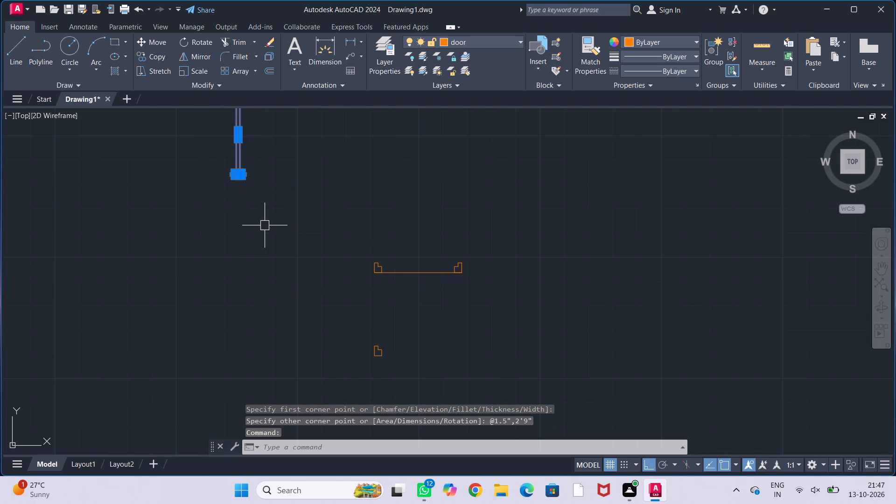
pyautogui.press('m')
pyautogui.press('Return')
pyautogui.scroll(2, 226, 183)
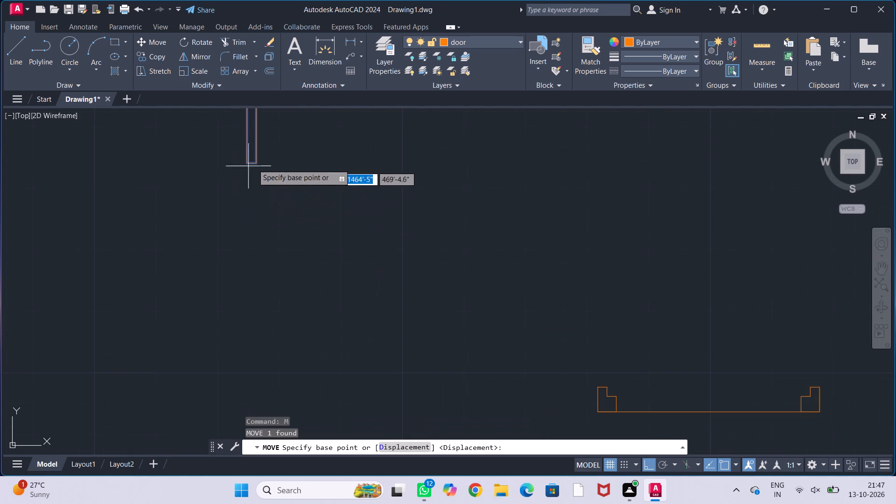
pyautogui.click(245, 165)
pyautogui.scroll(-2, 274, 220)
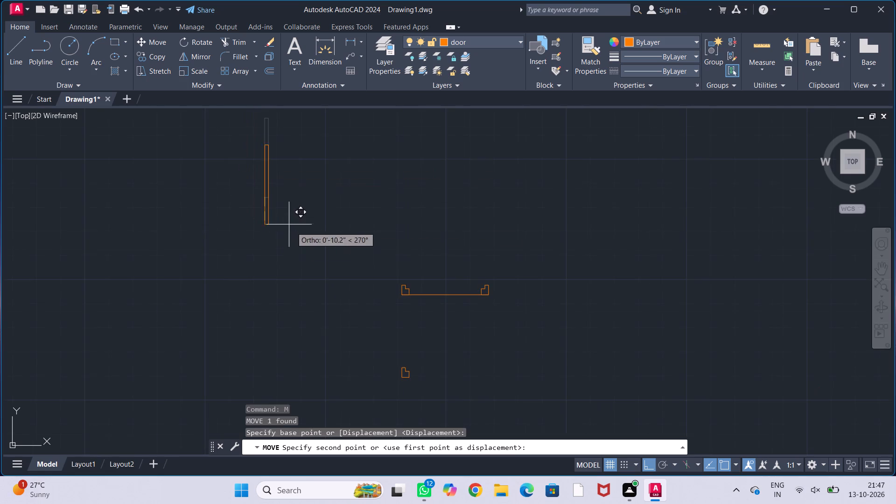
pyautogui.moveTo(312, 263); pyautogui.dragTo(260, 205, button='middle')
pyautogui.scroll(5, 341, 226)
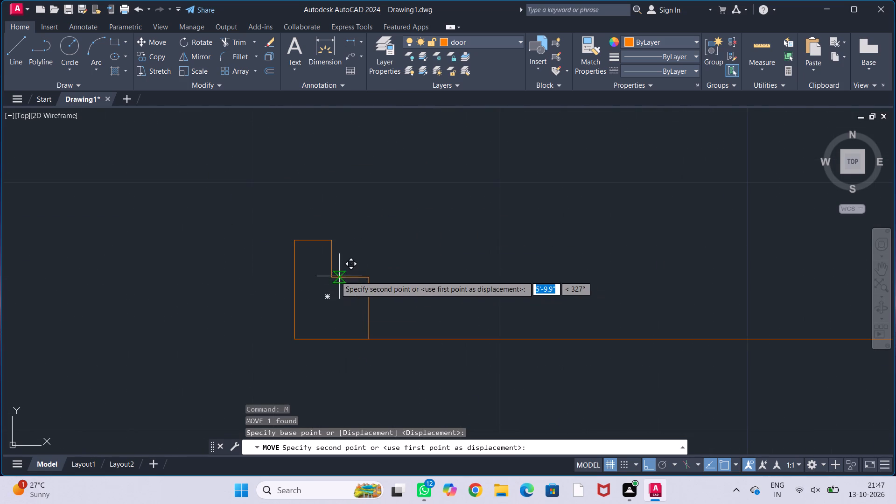
pyautogui.click(333, 276)
# Draw a circle centred on the door leaf's lower-left corner with a 2'9" radius reaching the leaf's top.
pyautogui.scroll(-5, 346, 277)
pyautogui.moveTo(395, 247); pyautogui.dragTo(359, 260, button='middle')
pyautogui.scroll(2, 359, 260)
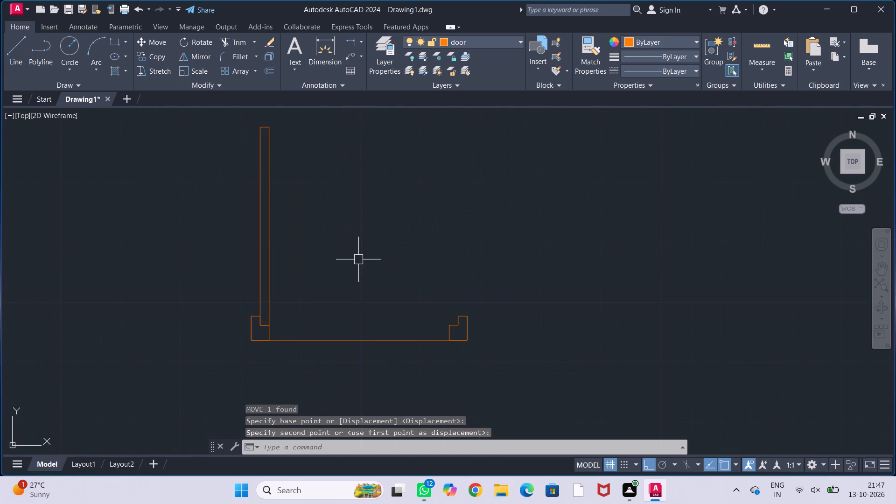
pyautogui.press('c')
pyautogui.press('Return')
pyautogui.scroll(1, 248, 329)
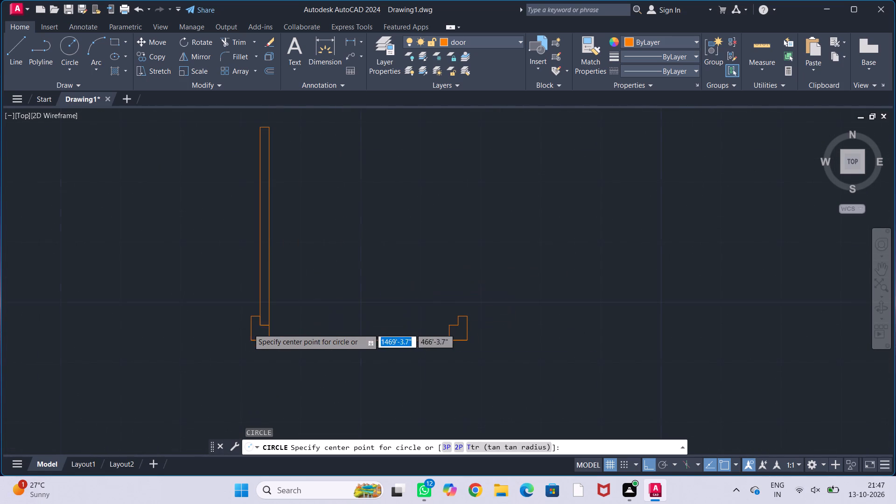
pyautogui.scroll(1, 248, 329)
pyautogui.click(277, 319)
pyautogui.scroll(-3, 379, 247)
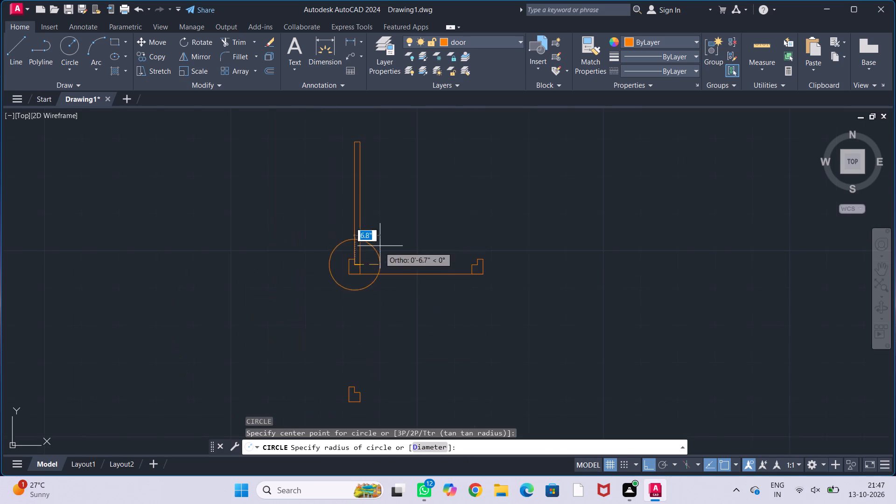
pyautogui.moveTo(421, 182); pyautogui.dragTo(362, 276, button='middle')
pyautogui.scroll(2, 318, 247)
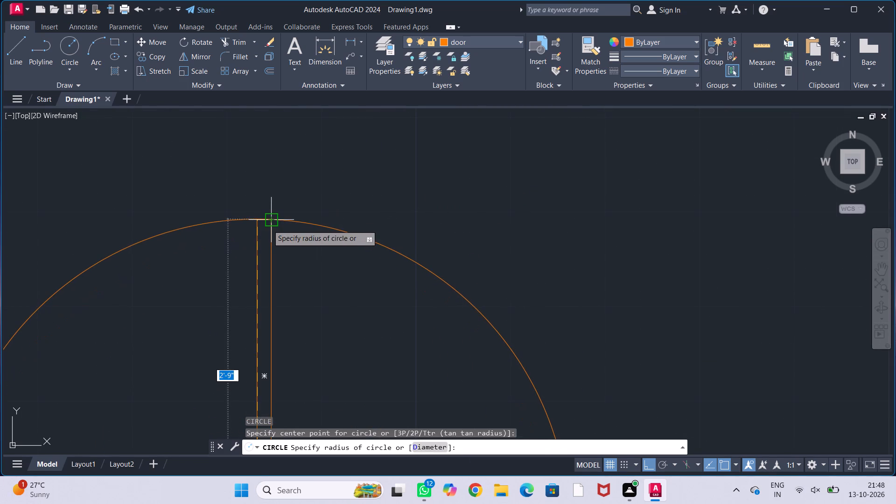
pyautogui.click(268, 225)
pyautogui.scroll(-3, 304, 254)
pyautogui.moveTo(316, 305); pyautogui.dragTo(366, 232, button='middle')
pyautogui.press('Escape')
pyautogui.press('Escape')
pyautogui.press('Escape')
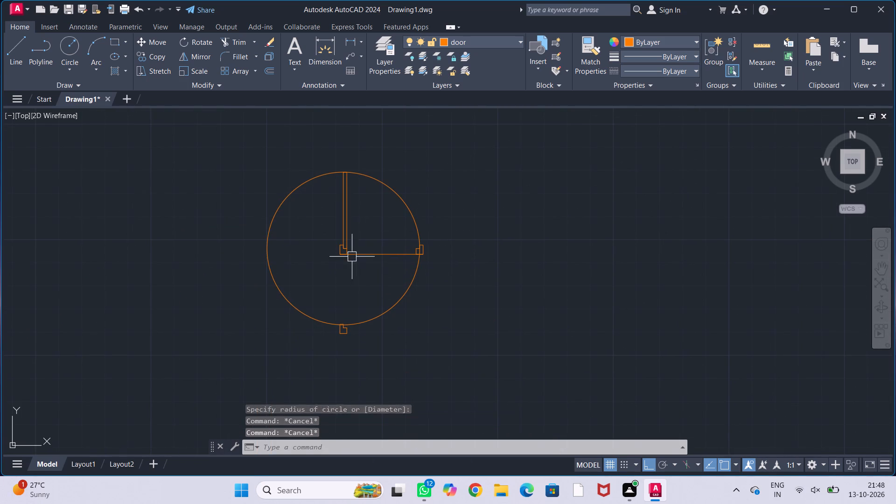
# Move the spare L-shaped frame piece straight down, well clear of the circle.
pyautogui.scroll(3, 342, 336)
pyautogui.click(343, 328)
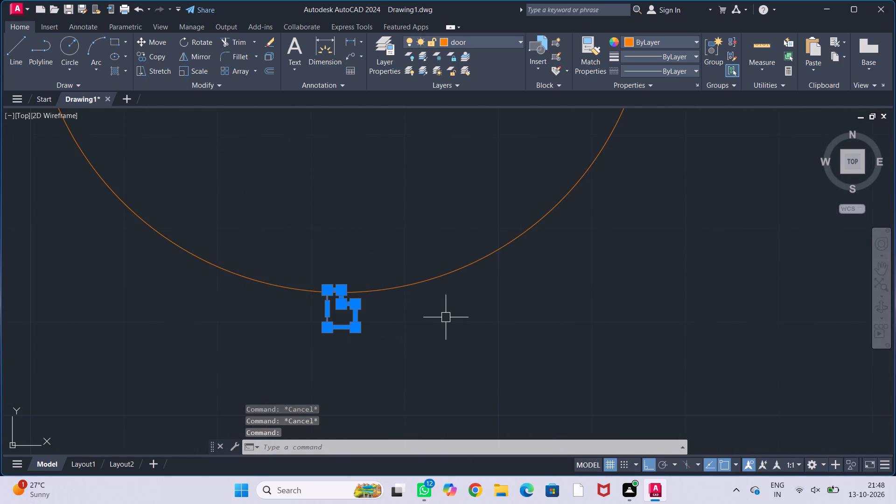
pyautogui.press('m')
pyautogui.press('Return')
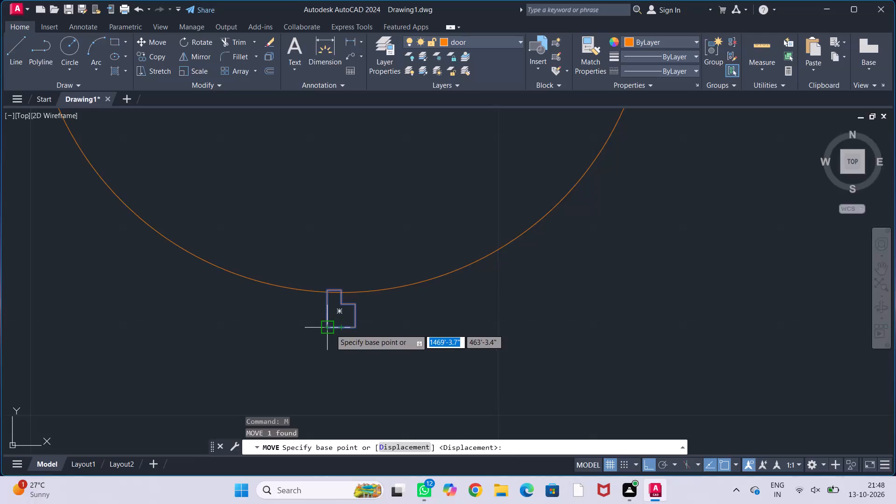
pyautogui.click(330, 329)
pyautogui.scroll(-3, 331, 336)
pyautogui.moveTo(330, 347); pyautogui.dragTo(343, 296, button='middle')
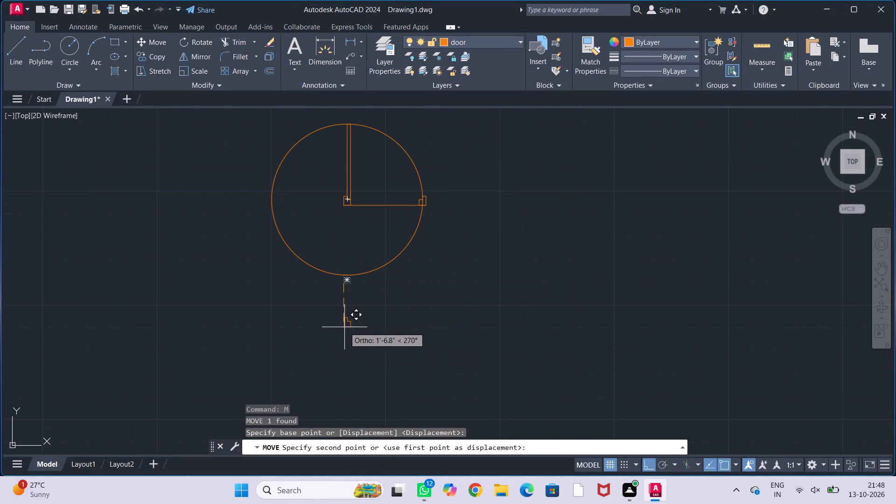
pyautogui.click(347, 357)
pyautogui.press('Escape')
pyautogui.press('Escape')
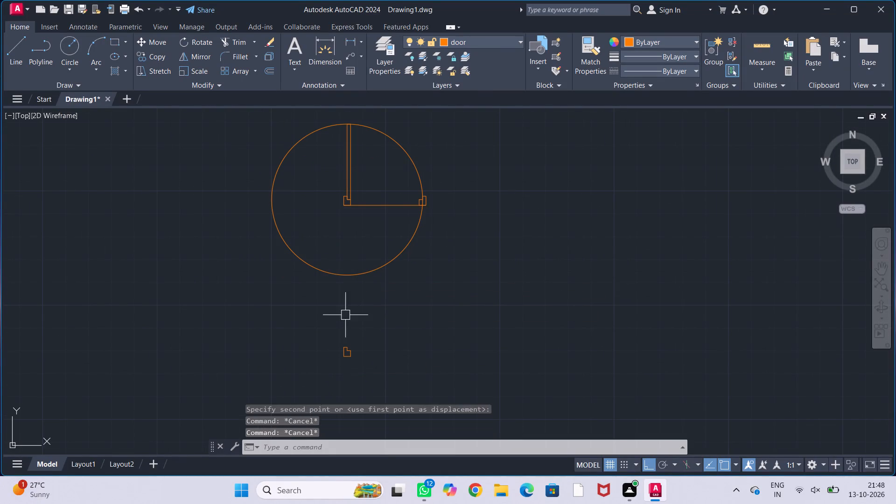
pyautogui.press('Escape')
pyautogui.press('Escape')
# Trim the circle to a quarter swing arc running from the door leaf's top to the right frame piece.
pyautogui.write('tr')
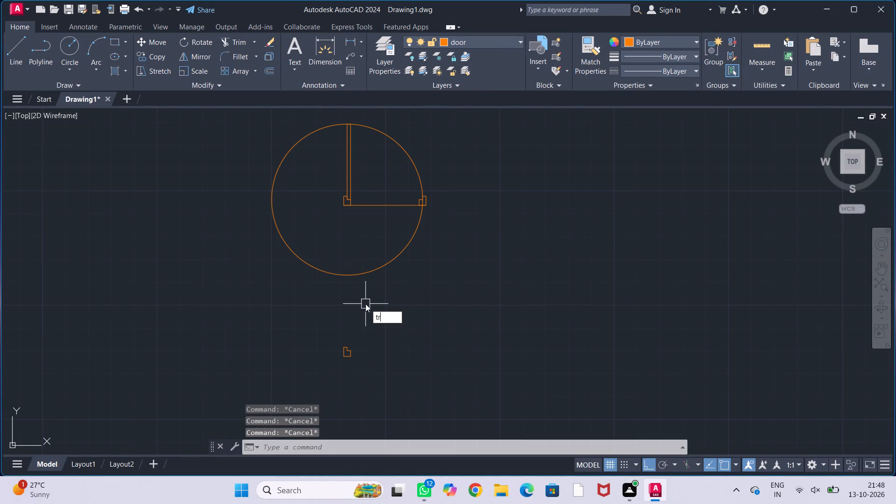
pyautogui.press('Return')
pyautogui.click(364, 275)
pyautogui.scroll(3, 417, 209)
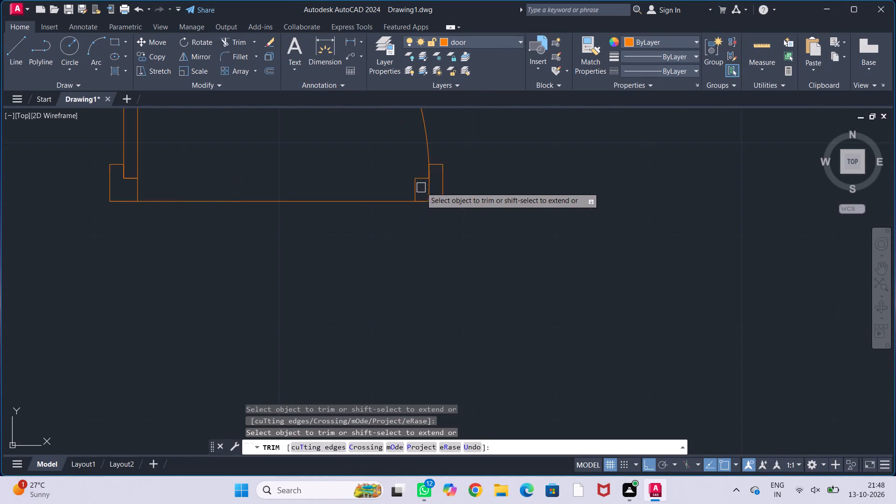
pyautogui.scroll(1, 421, 186)
pyautogui.click(433, 195)
pyautogui.scroll(-3, 529, 217)
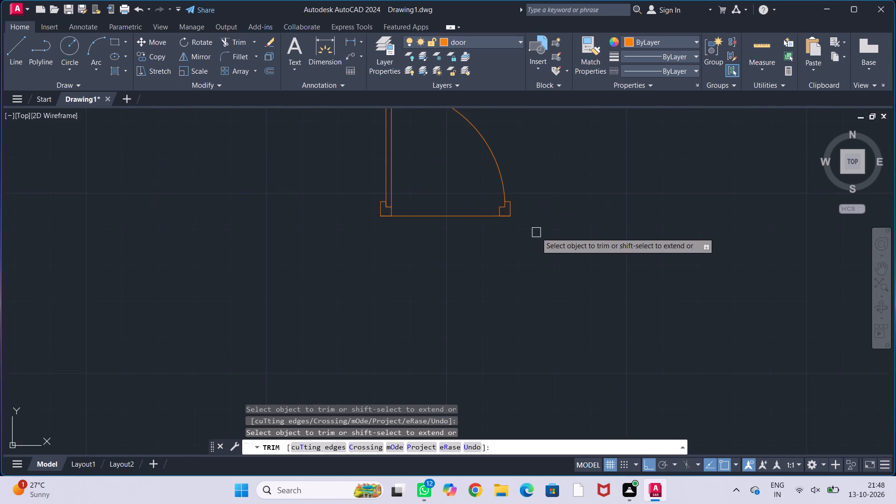
pyautogui.scroll(-2, 536, 232)
pyautogui.moveTo(567, 230); pyautogui.dragTo(509, 255, button='middle')
pyautogui.press('Escape')
pyautogui.press('Escape')
pyautogui.press('Escape')
pyautogui.press('Escape')
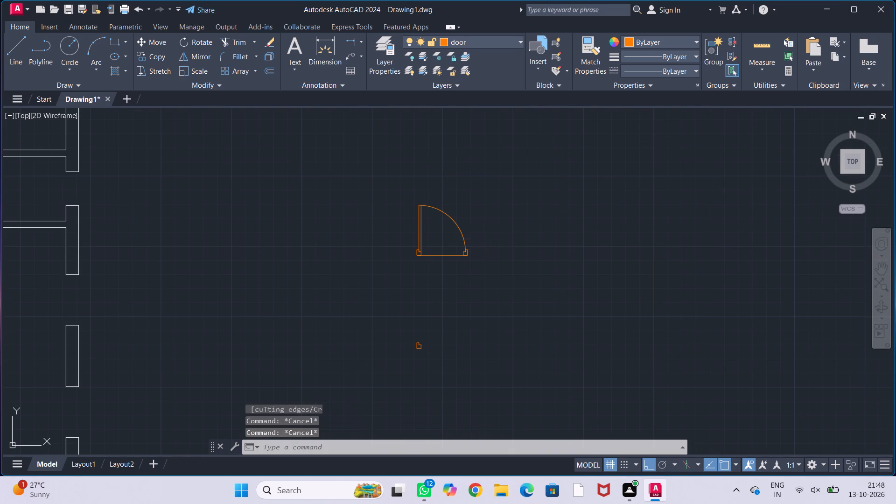
# Convert the complete door, with frame pieces, line, leaf and swing arc, into a block named d1.
pyautogui.press('Escape')
pyautogui.press('Escape')
pyautogui.moveTo(385, 181); pyautogui.dragTo(418, 183)
pyautogui.click(505, 287)
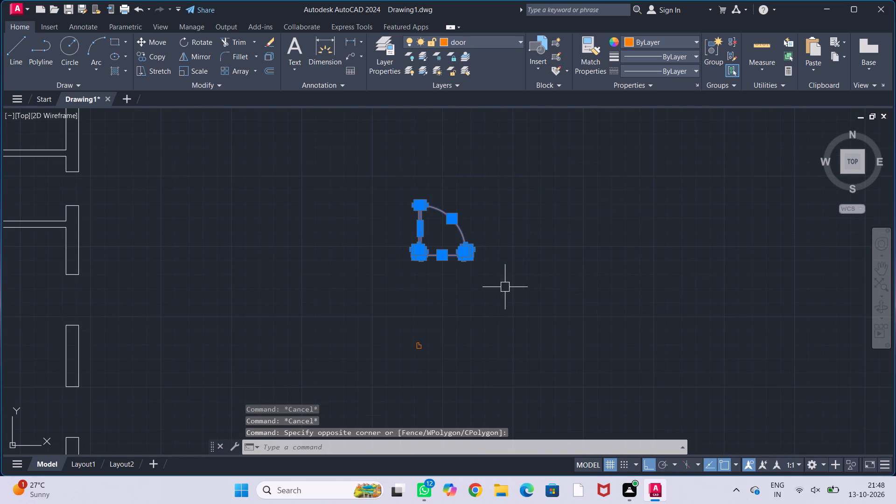
pyautogui.press('b')
pyautogui.press('Return')
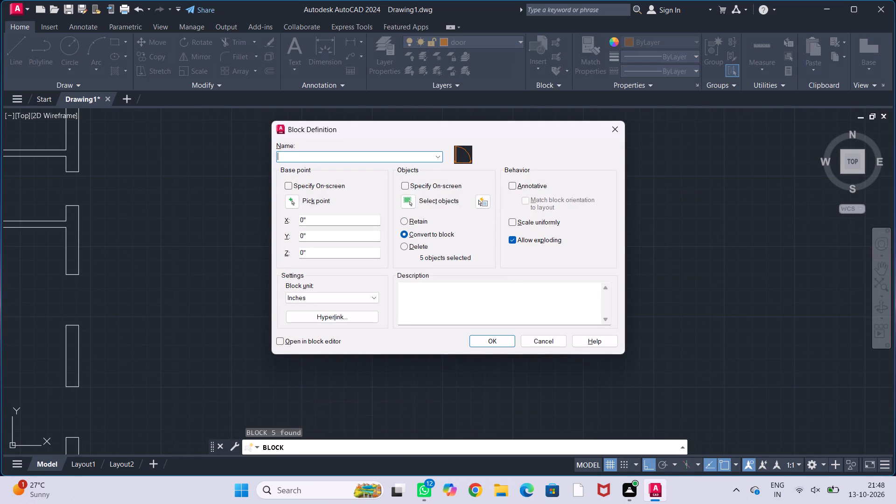
pyautogui.click(405, 155)
pyautogui.write('d1')
pyautogui.click(485, 339)
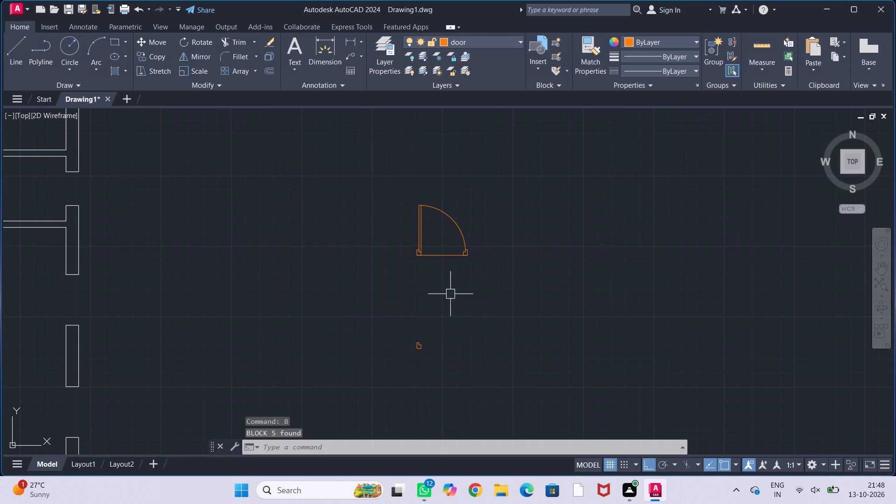
# Draw a 2'6" horizontal line rightward from the lower-left corner of the spare L-shaped frame piece.
pyautogui.moveTo(450, 294); pyautogui.dragTo(504, 221, button='middle')
pyautogui.scroll(2, 505, 275)
pyautogui.moveTo(519, 283); pyautogui.dragTo(502, 281, button='middle')
pyautogui.scroll(1, 452, 278)
pyautogui.moveTo(493, 268); pyautogui.dragTo(463, 266, button='middle')
pyautogui.press('l')
pyautogui.press('Return')
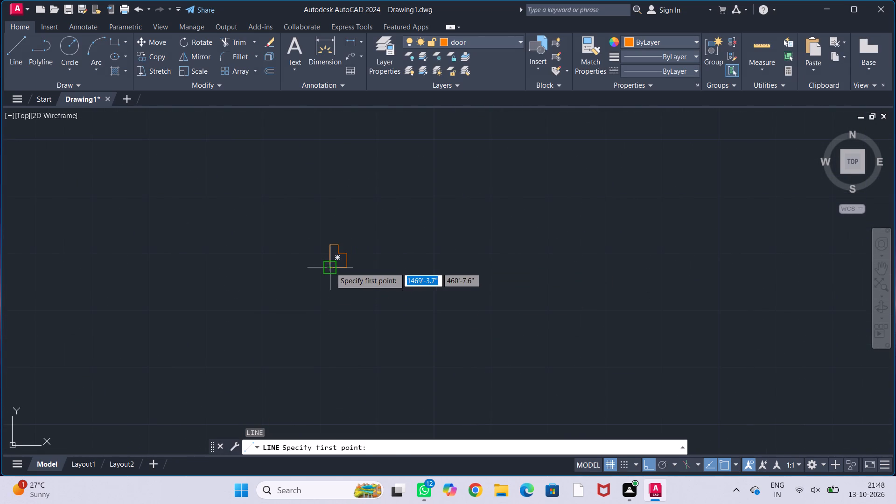
pyautogui.moveTo(330, 267); pyautogui.dragTo(339, 269)
pyautogui.write('2\'6"')
pyautogui.press('Return')
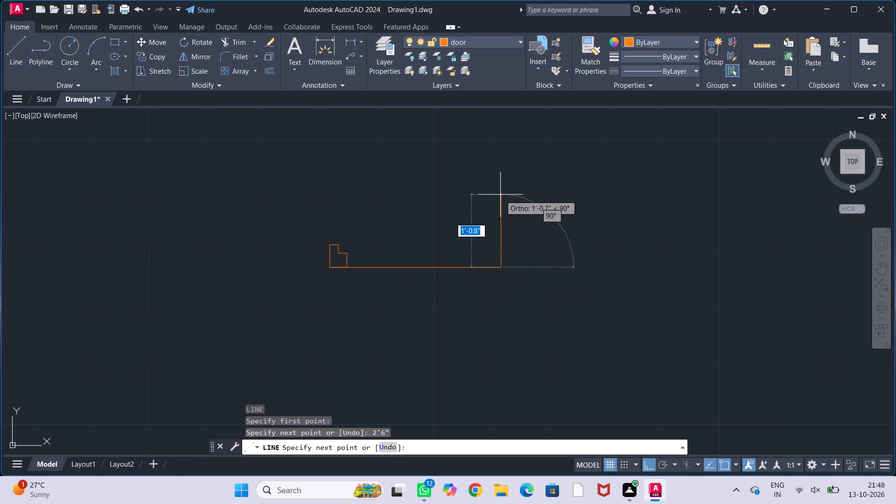
pyautogui.press('Escape')
pyautogui.press('Escape')
pyautogui.press('Escape')
# Mirror the L-shaped frame piece about a vertical axis through the line's midpoint, keeping the original.
pyautogui.scroll(2, 446, 237)
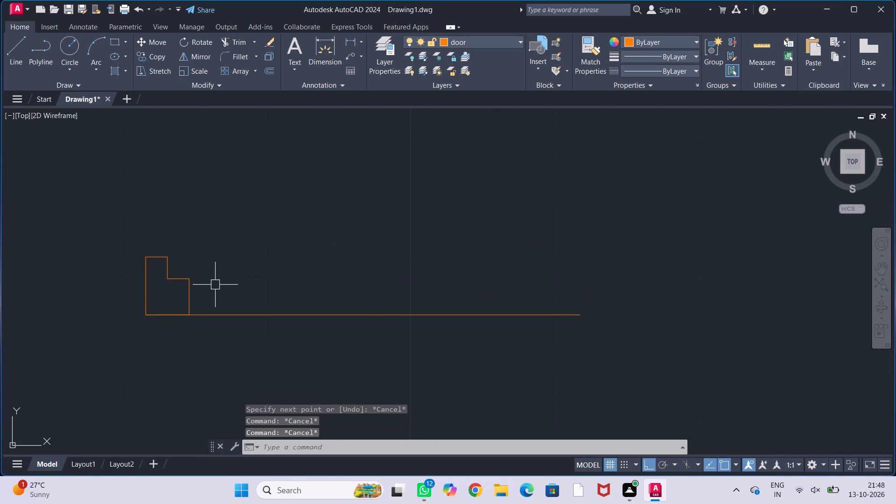
pyautogui.click(190, 294)
pyautogui.press('m')
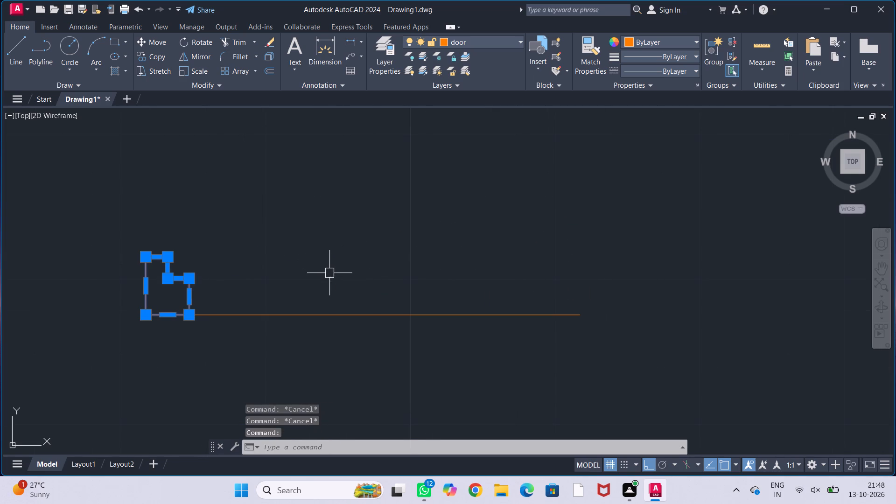
pyautogui.press('i')
pyautogui.press('Return')
pyautogui.click(364, 315)
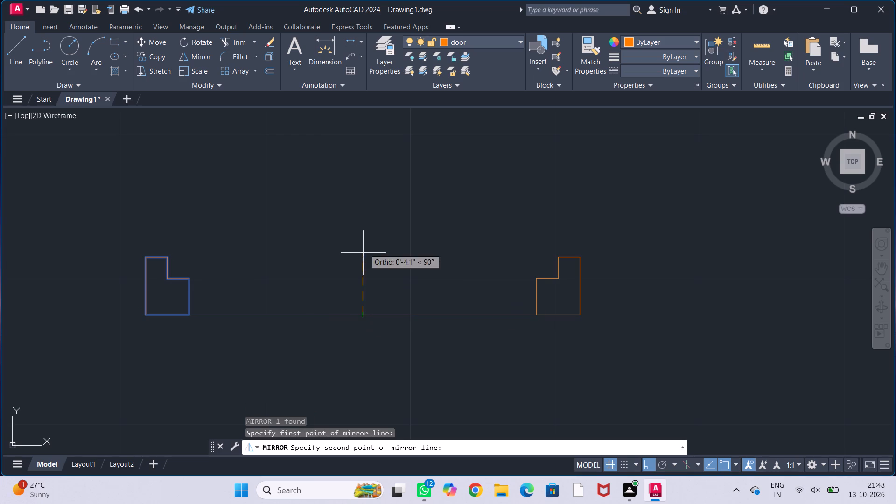
pyautogui.click(371, 235)
pyautogui.moveTo(391, 276); pyautogui.dragTo(371, 235)
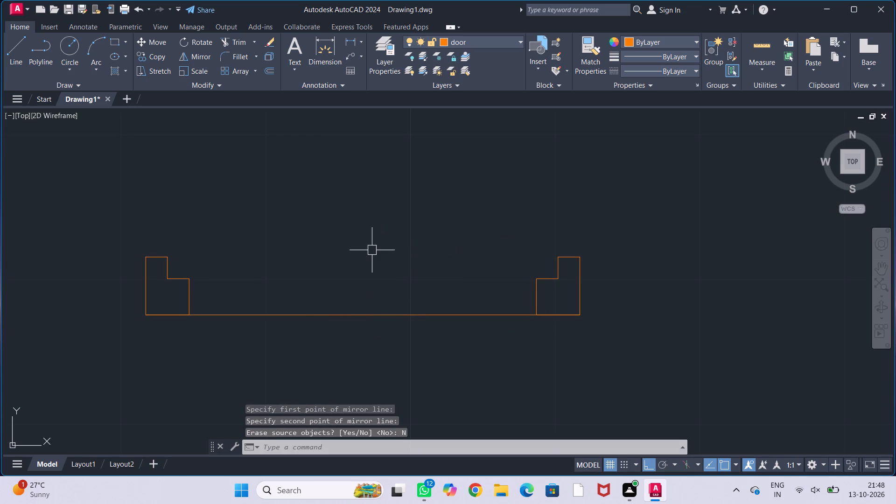
# Draw a 1.5" by 2'3" rectangle as the door leaf in the empty space near the new frame.
pyautogui.scroll(-3, 382, 221)
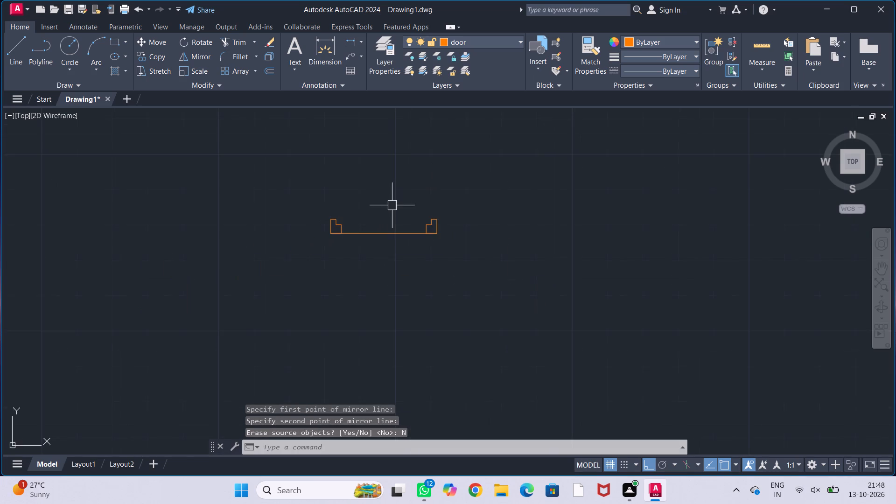
pyautogui.moveTo(393, 205); pyautogui.dragTo(401, 254, button='middle')
pyautogui.scroll(2, 358, 240)
pyautogui.moveTo(355, 240); pyautogui.dragTo(357, 211, button='middle')
pyautogui.write('rec')
pyautogui.press('Return')
pyautogui.click(182, 137)
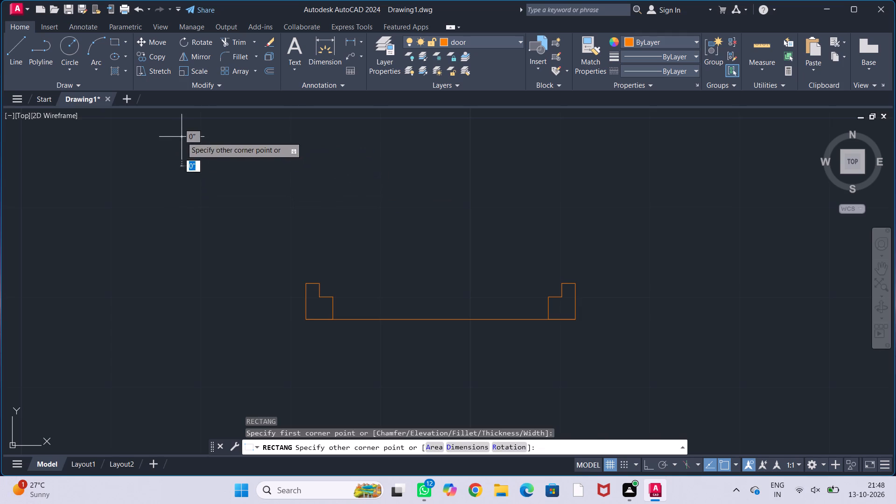
pyautogui.write('1.5')
pyautogui.write('",2\'')
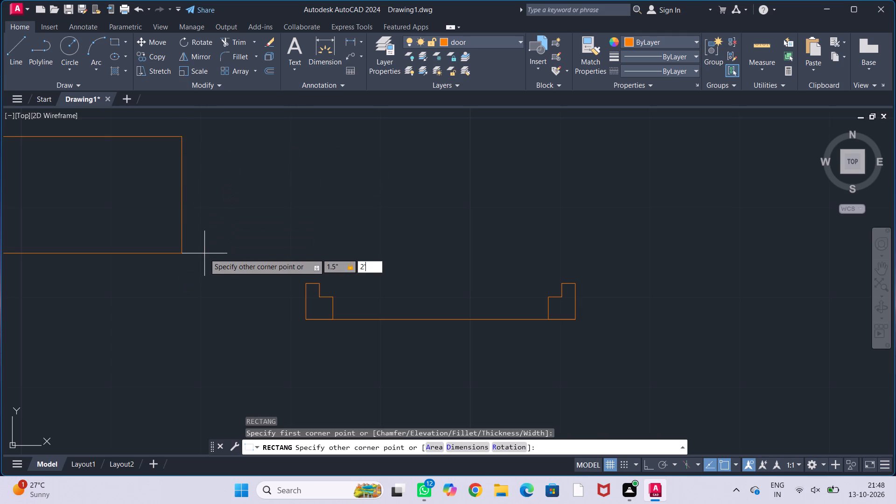
pyautogui.write('3"')
pyautogui.press('Return')
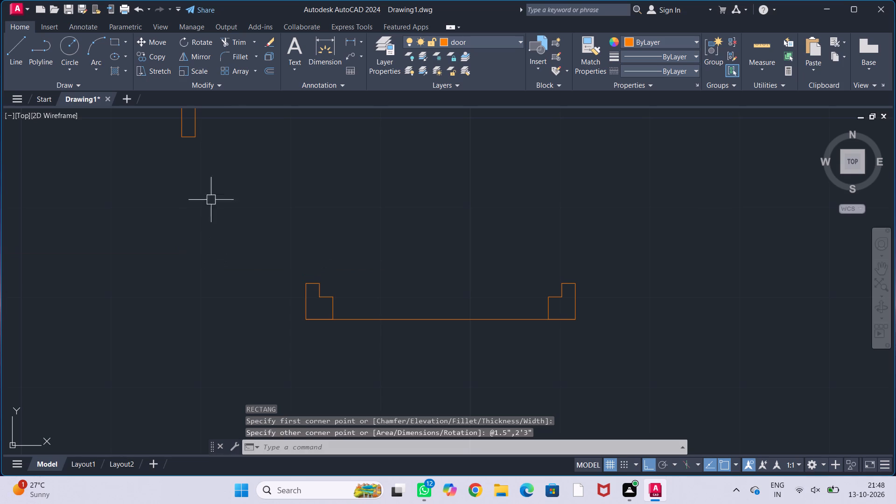
# Move the door leaf by its lower-left corner onto the inner notch corner of the left frame piece.
pyautogui.click(193, 140)
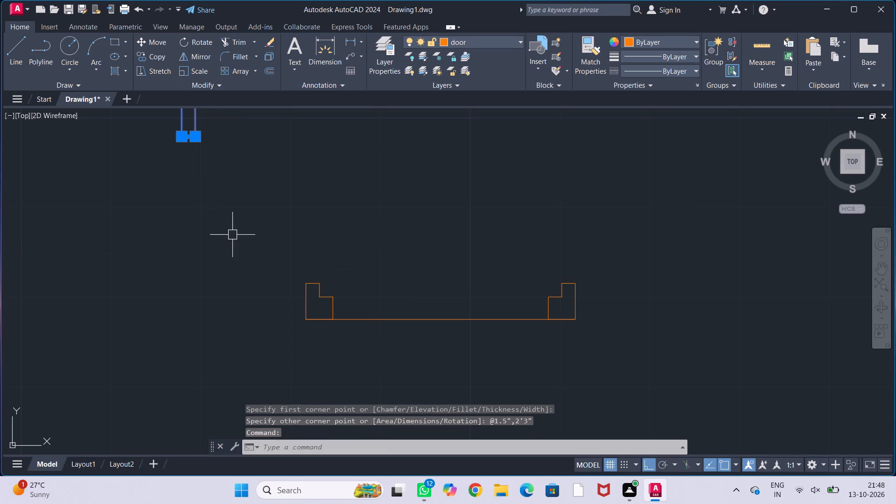
pyautogui.press('m')
pyautogui.press('Return')
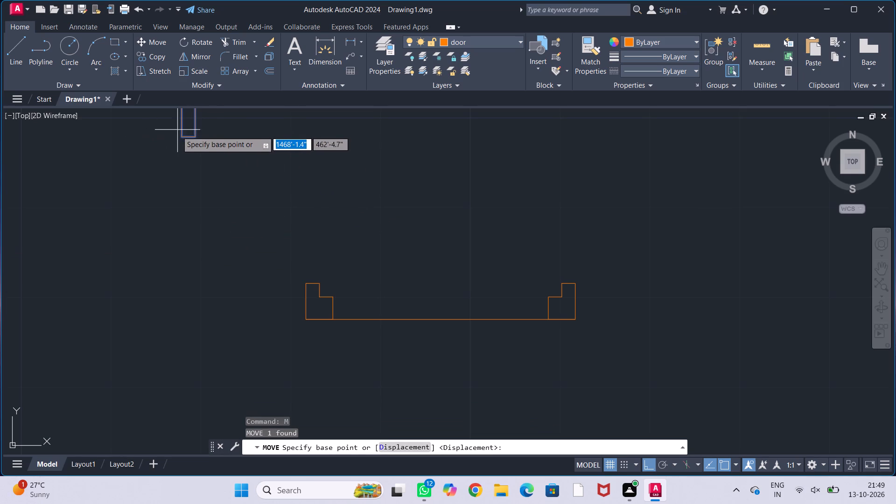
pyautogui.click(182, 137)
pyautogui.scroll(3, 333, 306)
pyautogui.scroll(2, 297, 288)
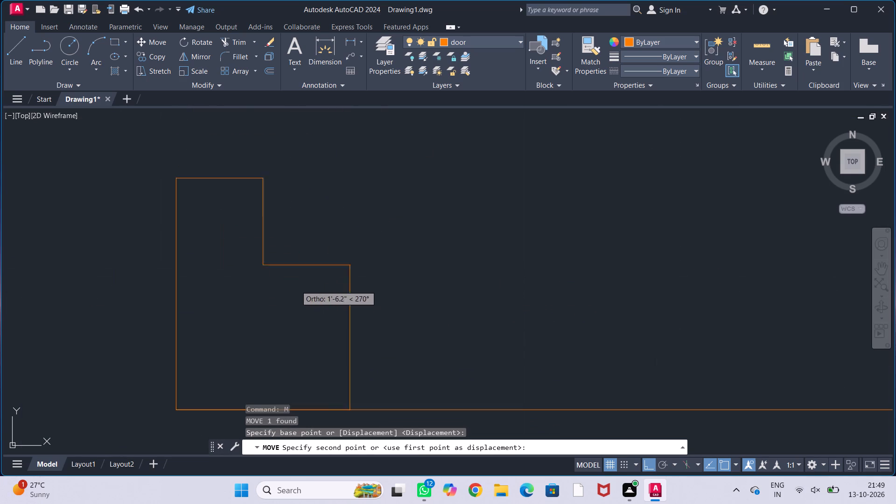
pyautogui.click(244, 252)
pyautogui.press('Escape')
pyautogui.press('Escape')
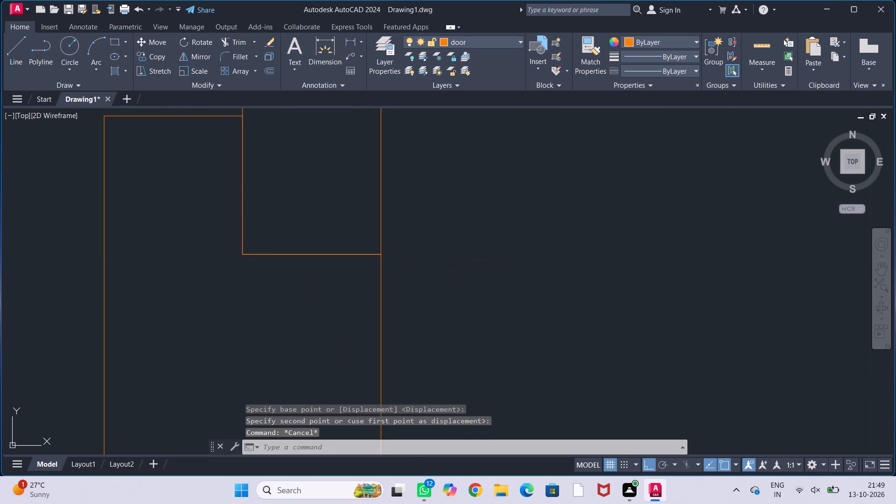
pyautogui.press('Escape')
pyautogui.press('Escape')
pyautogui.press('Escape')
# Draw a circle centred on the new door leaf's lower-left corner with its radius reaching the leaf's top.
pyautogui.scroll(-2, 478, 271)
pyautogui.moveTo(536, 244); pyautogui.dragTo(437, 285, button='middle')
pyautogui.scroll(-2, 447, 259)
pyautogui.moveTo(498, 257); pyautogui.dragTo(435, 288, button='middle')
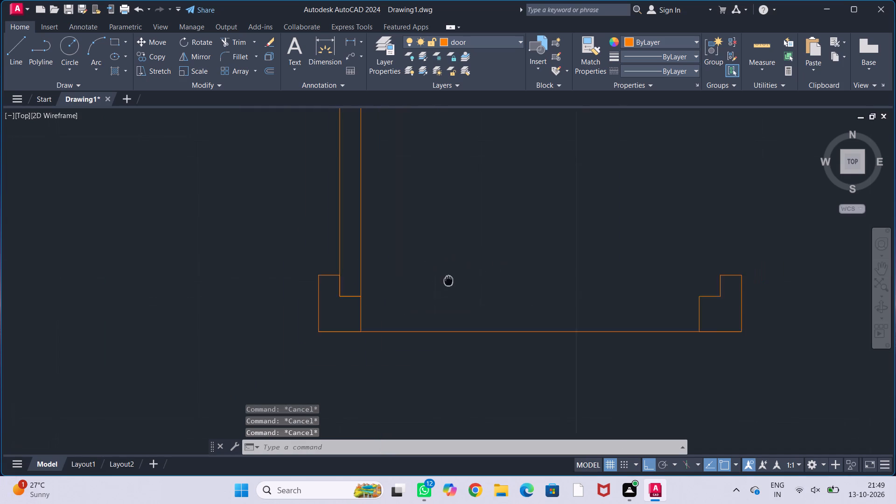
pyautogui.moveTo(435, 288); pyautogui.dragTo(417, 300, button='middle')
pyautogui.scroll(-2, 493, 248)
pyautogui.moveTo(532, 223); pyautogui.dragTo(457, 266, button='middle')
pyautogui.scroll(1, 453, 267)
pyautogui.moveTo(453, 267); pyautogui.dragTo(453, 279, button='middle')
pyautogui.scroll(-1, 453, 277)
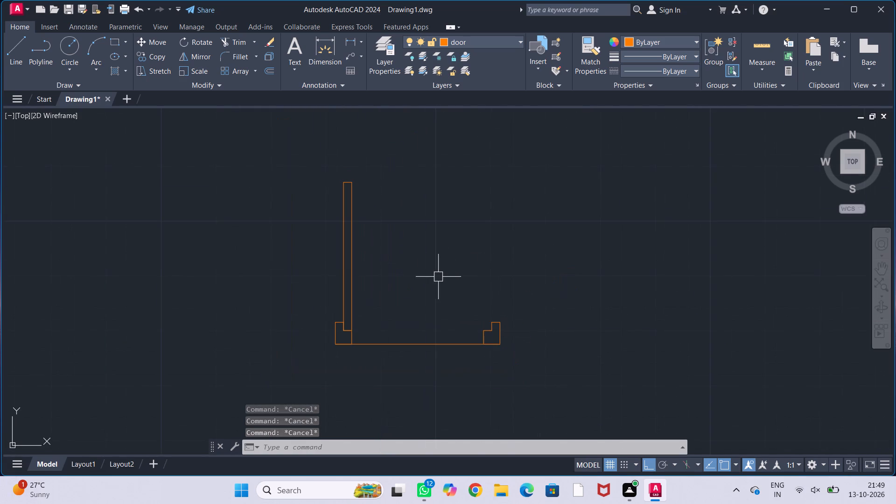
pyautogui.press('c')
pyautogui.press('Return')
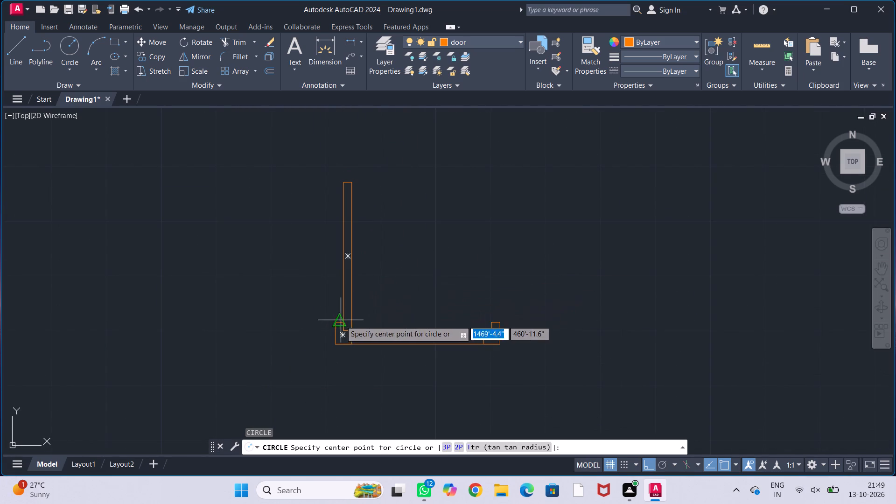
pyautogui.scroll(2, 340, 321)
pyautogui.click(348, 347)
pyautogui.scroll(-2, 436, 220)
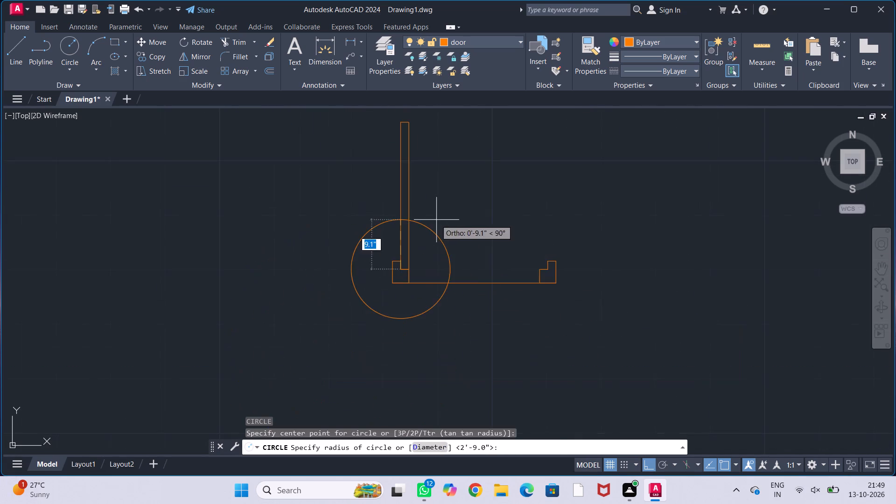
pyautogui.moveTo(462, 193); pyautogui.dragTo(407, 273, button='middle')
pyautogui.click(354, 205)
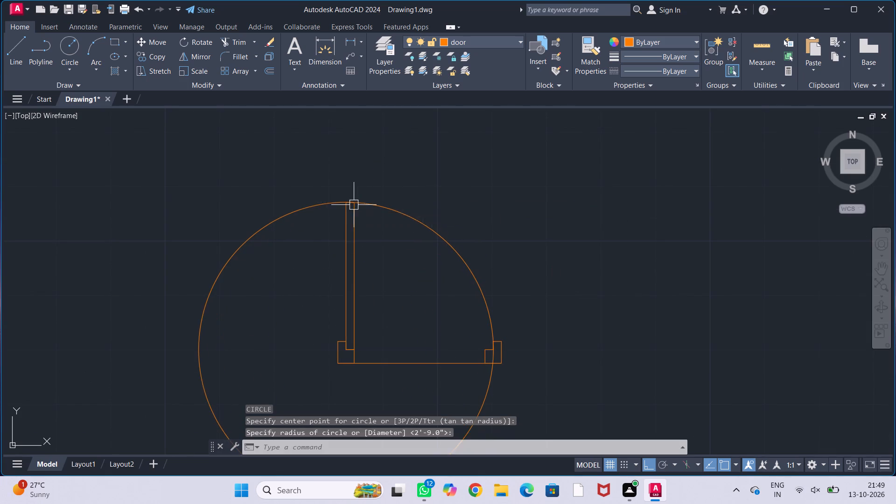
pyautogui.scroll(-2, 398, 261)
pyautogui.middleClick(421, 256)
pyautogui.press('Escape')
pyautogui.press('Escape')
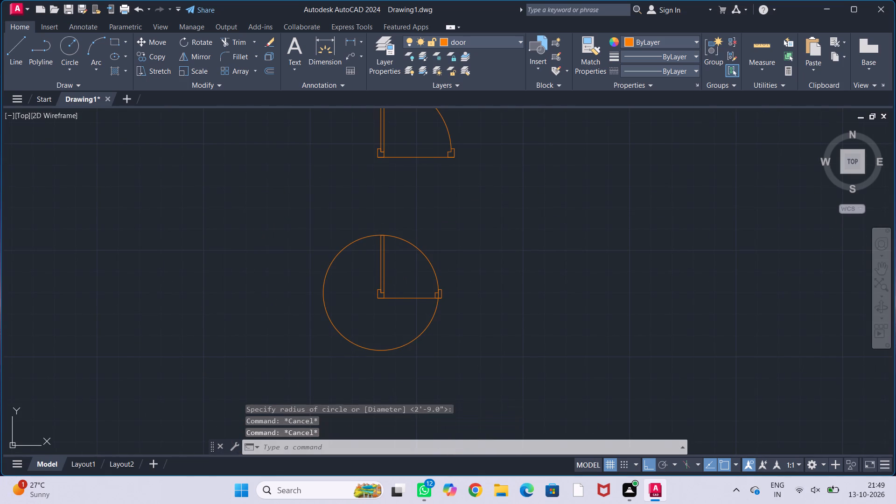
pyautogui.press('Escape')
pyautogui.press('Escape')
# Trim the circle to a quarter swing arc running from the door leaf's top to the right frame piece.
pyautogui.press('t')
pyautogui.press('r')
pyautogui.press('Return')
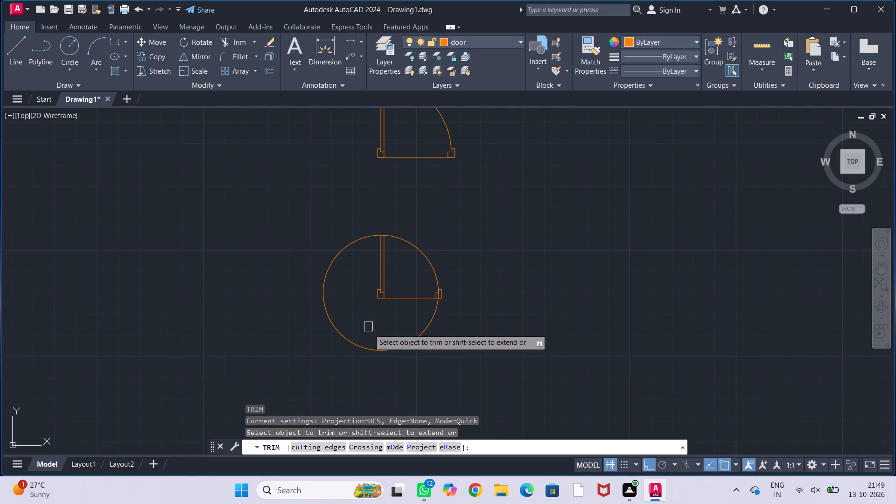
pyautogui.click(373, 350)
pyautogui.scroll(5, 443, 297)
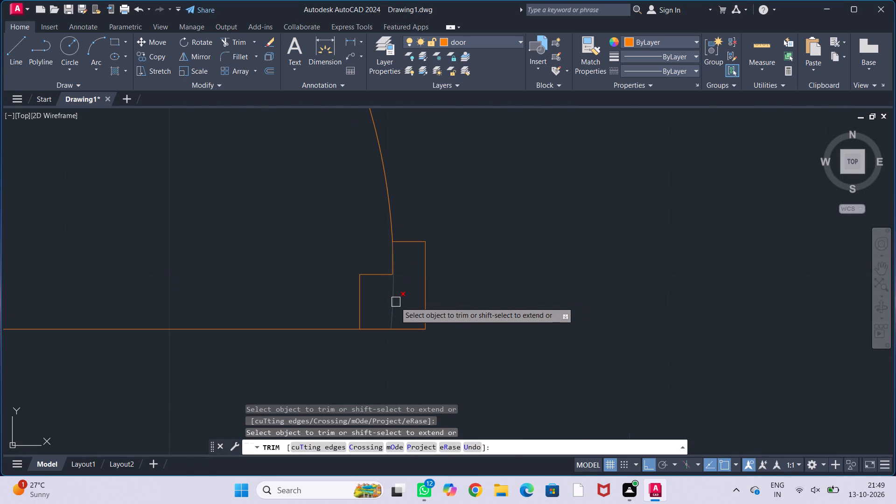
pyautogui.click(395, 302)
pyautogui.scroll(-5, 563, 291)
pyautogui.moveTo(598, 257); pyautogui.dragTo(576, 280, button='middle')
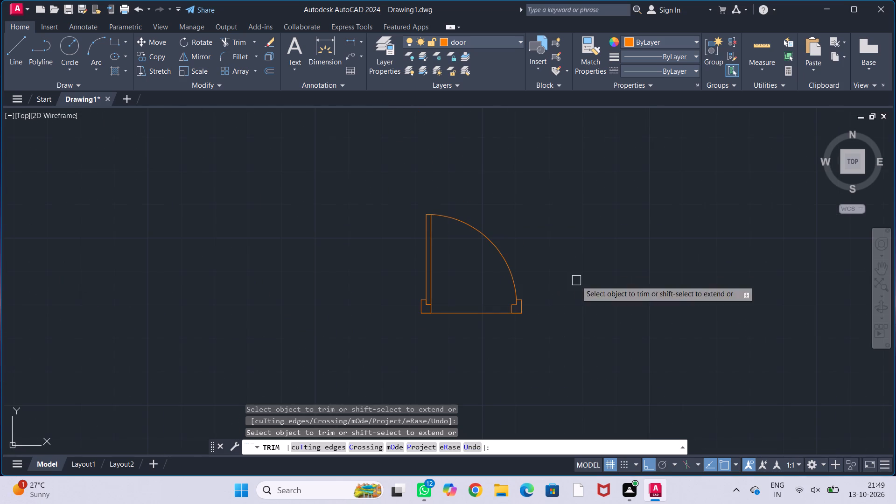
pyautogui.press('Escape')
pyautogui.press('Escape')
pyautogui.press('Escape')
pyautogui.press('Escape')
# Convert the complete smaller door, with frame pieces, line, leaf and swing arc, into a block named d2.
pyautogui.scroll(-2, 576, 273)
pyautogui.moveTo(586, 268); pyautogui.dragTo(557, 277, button='middle')
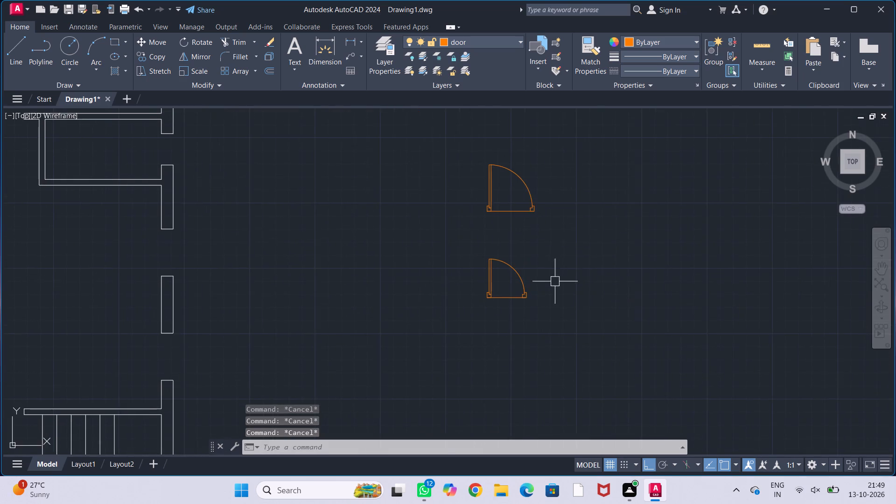
pyautogui.moveTo(555, 281); pyautogui.dragTo(599, 259, button='middle')
pyautogui.moveTo(511, 223); pyautogui.dragTo(550, 222)
pyautogui.click(604, 302)
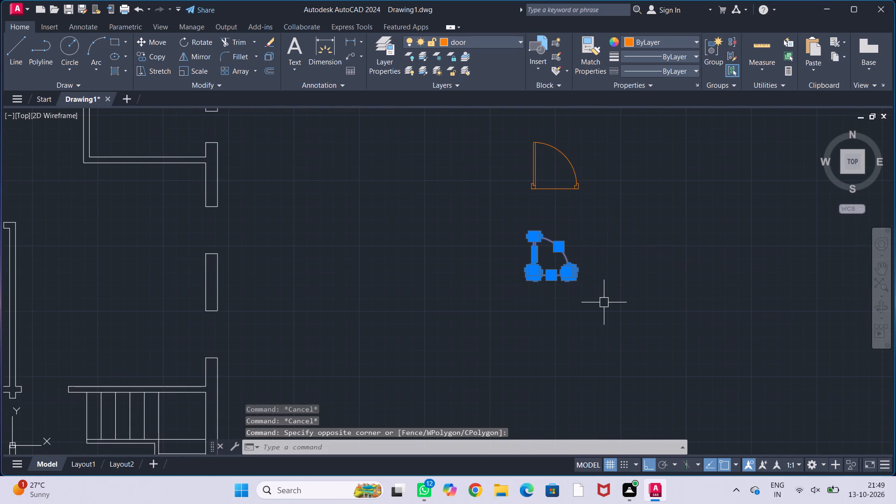
pyautogui.press('b')
pyautogui.press('Return')
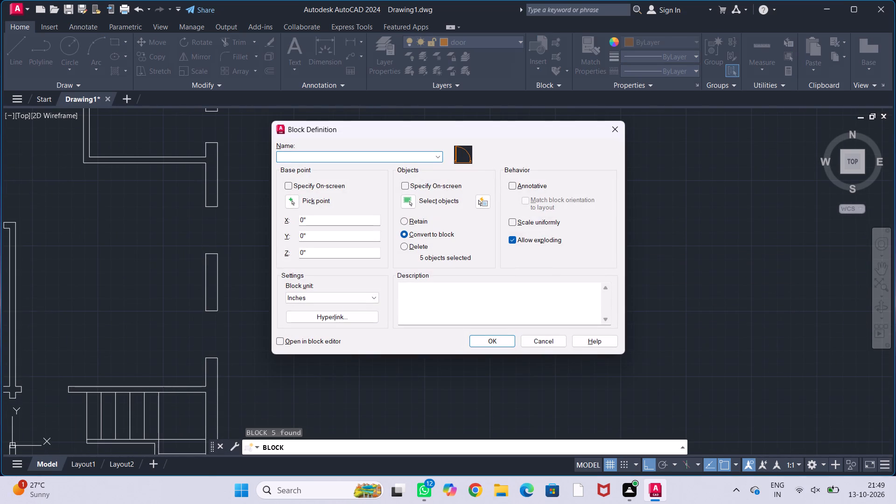
pyautogui.click(385, 158)
pyautogui.write('d2')
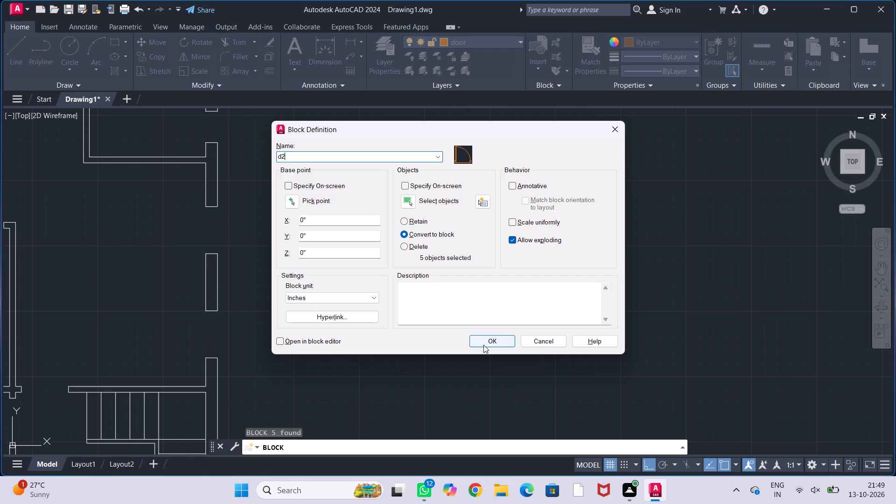
pyautogui.click(489, 340)
# Make ventilator the current layer.
pyautogui.scroll(-2, 495, 319)
pyautogui.moveTo(452, 307); pyautogui.dragTo(495, 269, button='middle')
pyautogui.scroll(2, 493, 267)
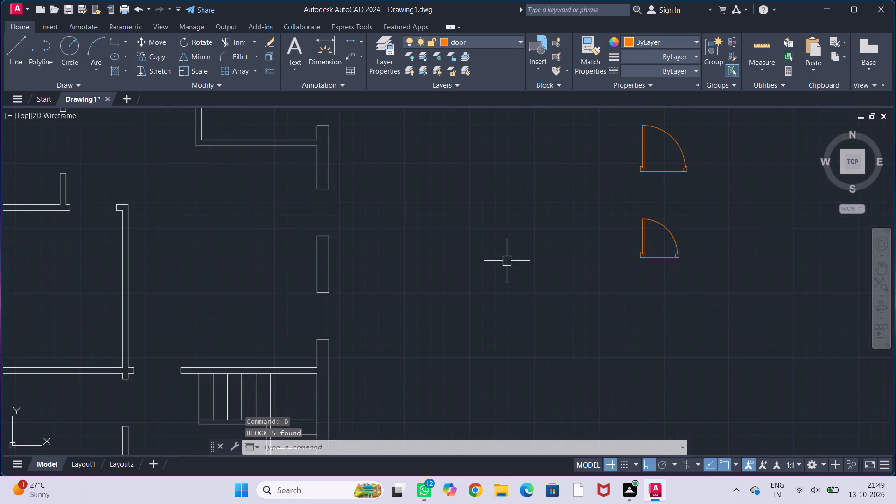
pyautogui.moveTo(510, 258); pyautogui.dragTo(488, 278, button='middle')
pyautogui.click(467, 40)
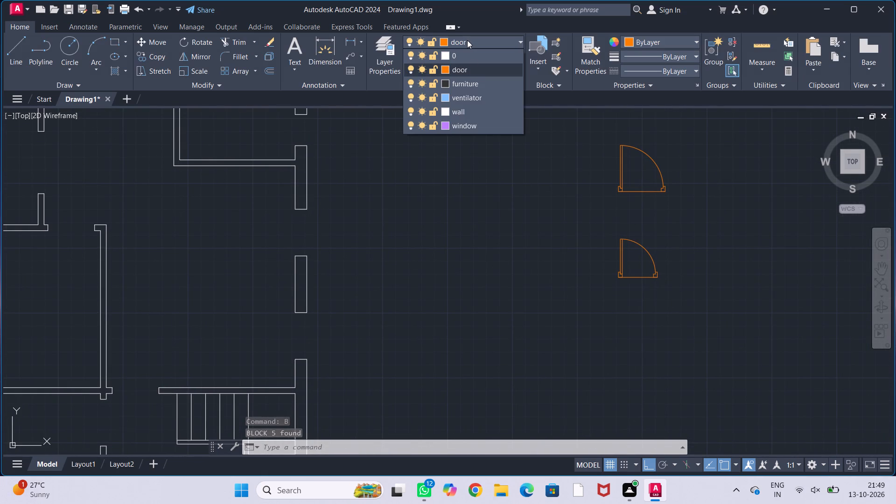
pyautogui.click(476, 102)
# Draw a 9" by 3' upright rectangle in the empty area between the floor plan and the door blocks.
pyautogui.scroll(1, 433, 256)
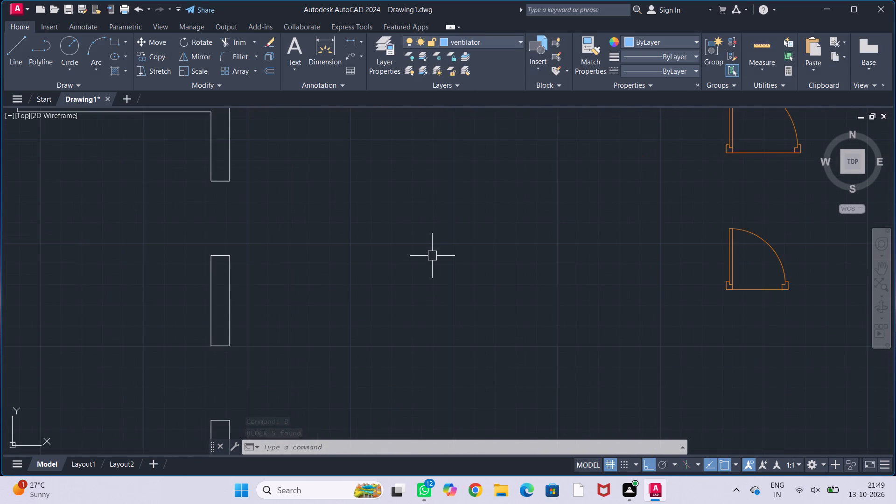
pyautogui.moveTo(434, 256); pyautogui.dragTo(425, 241, button='middle')
pyautogui.write('rec')
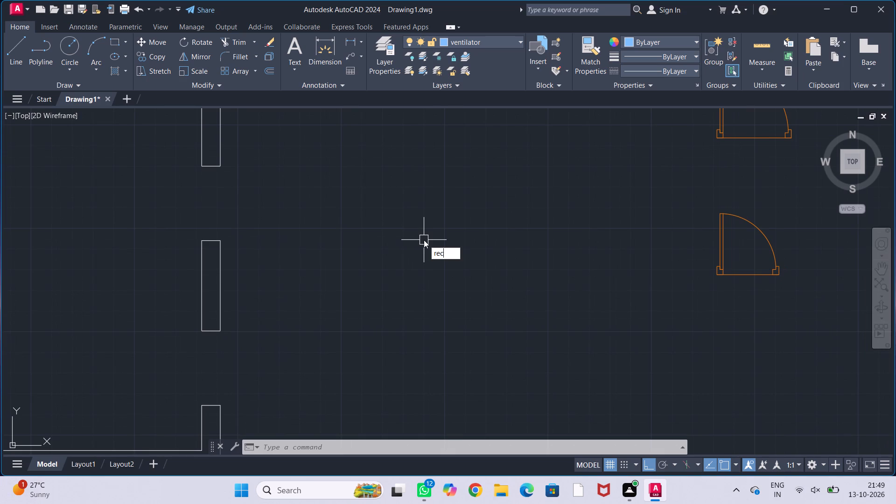
pyautogui.press('Return')
pyautogui.click(392, 165)
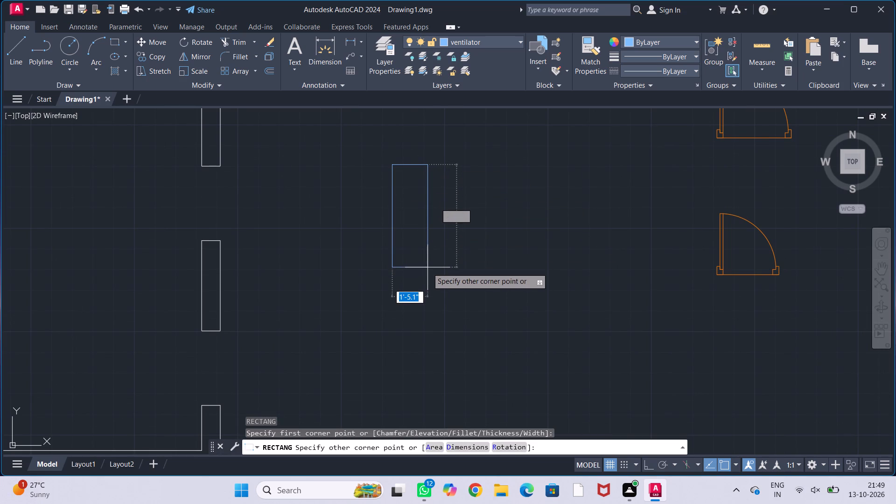
pyautogui.write("9'")
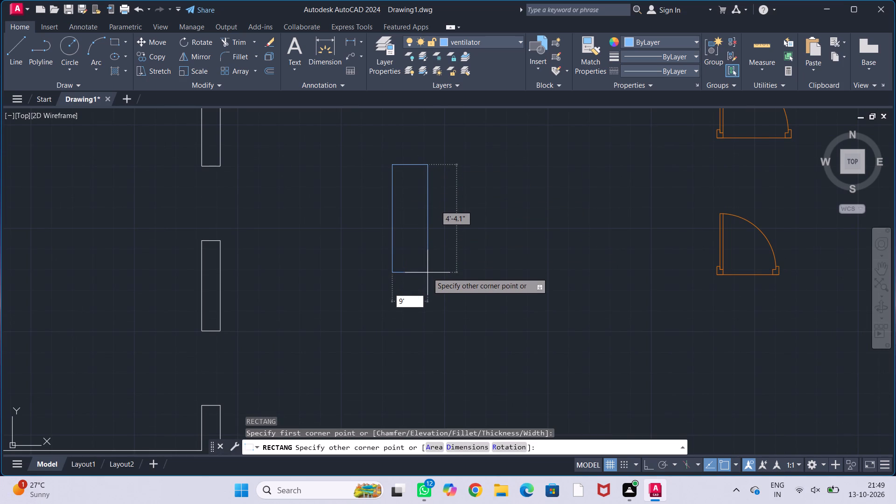
pyautogui.press('BackSpace')
pyautogui.hotkey('shift', '"')
pyautogui.write(',3')
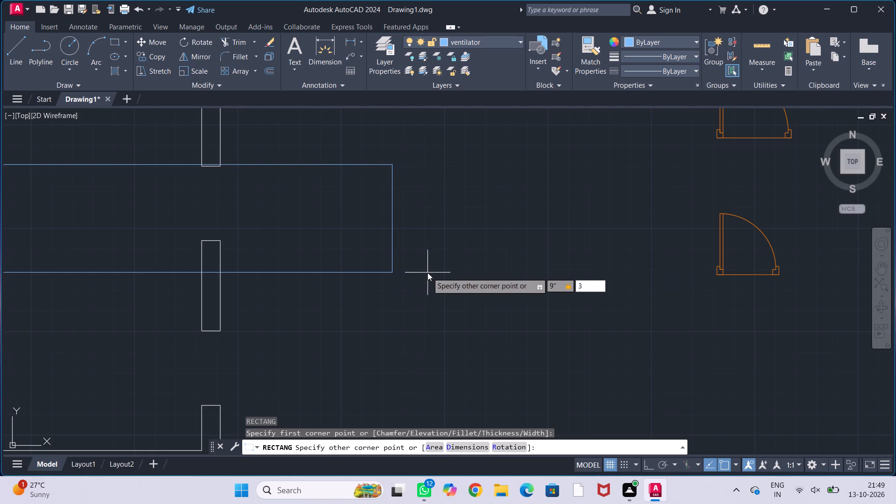
pyautogui.press("'")
pyautogui.press('Return')
# Draw a vertical centre line from the midpoint of the 3' rectangle's top edge to the midpoint of its bottom edge.
pyautogui.moveTo(520, 128); pyautogui.dragTo(476, 251, button='middle')
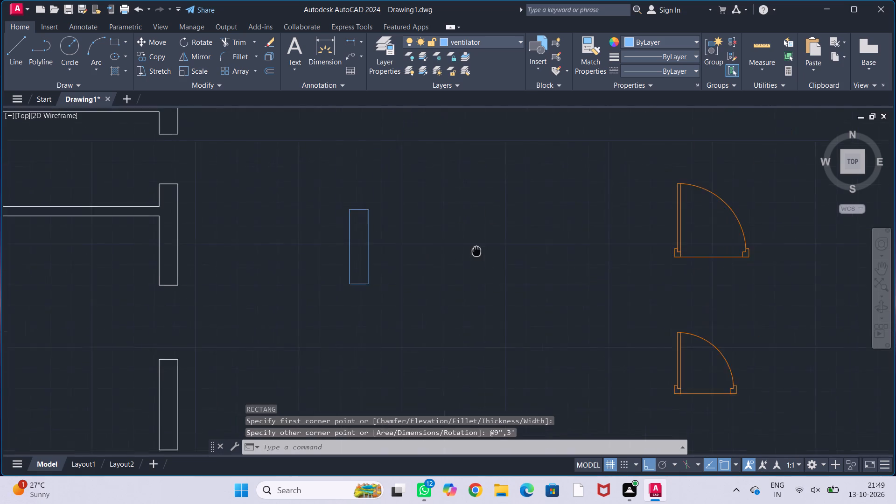
pyautogui.moveTo(476, 251); pyautogui.dragTo(468, 269, button='middle')
pyautogui.scroll(2, 366, 288)
pyautogui.moveTo(427, 278); pyautogui.dragTo(488, 260, button='middle')
pyautogui.press('l')
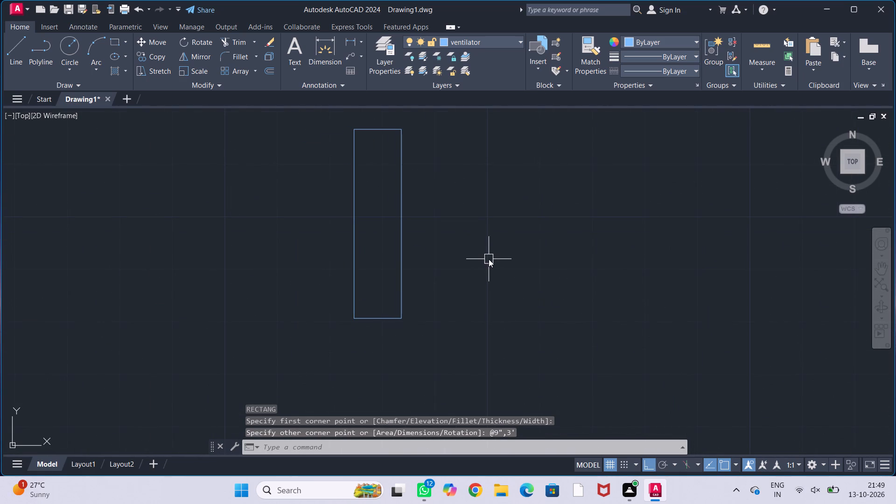
pyautogui.press('Return')
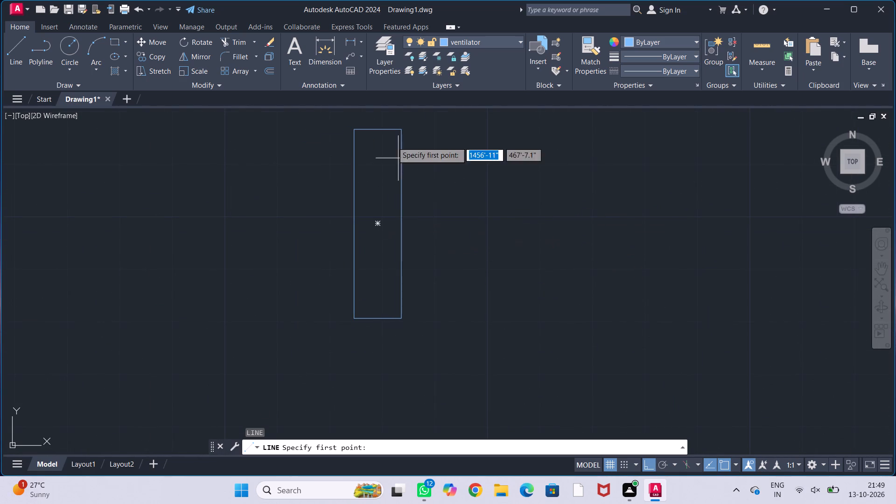
pyautogui.moveTo(381, 130); pyautogui.dragTo(381, 138)
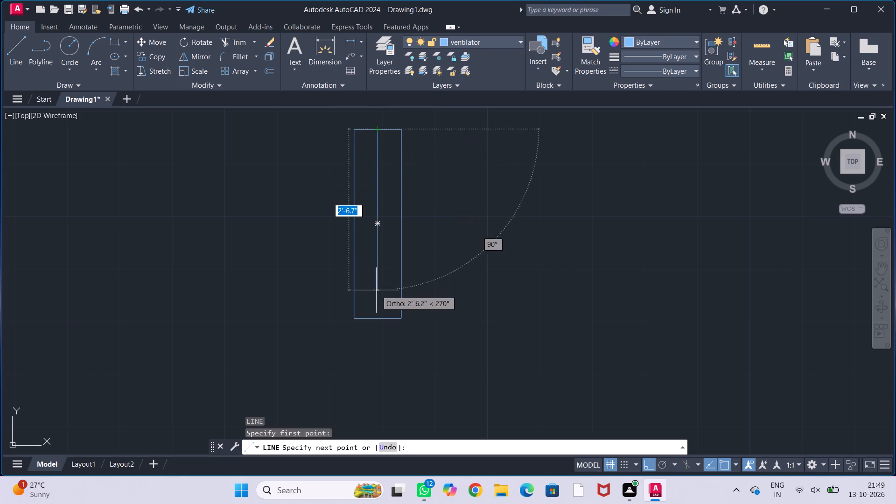
pyautogui.click(375, 322)
pyautogui.press('Escape')
pyautogui.press('Escape')
pyautogui.press('Escape')
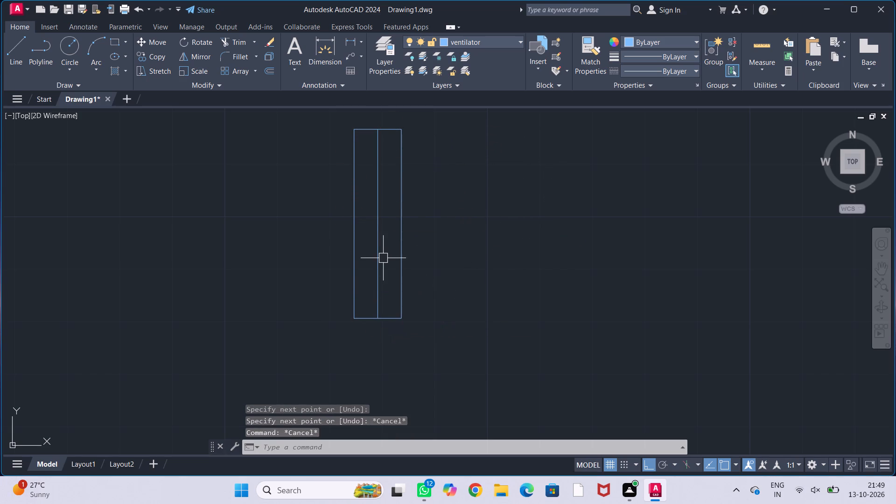
# Offset the 3' rectangle's centre line by 1.5" to both sides.
pyautogui.moveTo(383, 255); pyautogui.dragTo(388, 278, button='middle')
pyautogui.scroll(2, 388, 278)
pyautogui.scroll(-1, 388, 278)
pyautogui.moveTo(388, 278); pyautogui.dragTo(391, 307, button='middle')
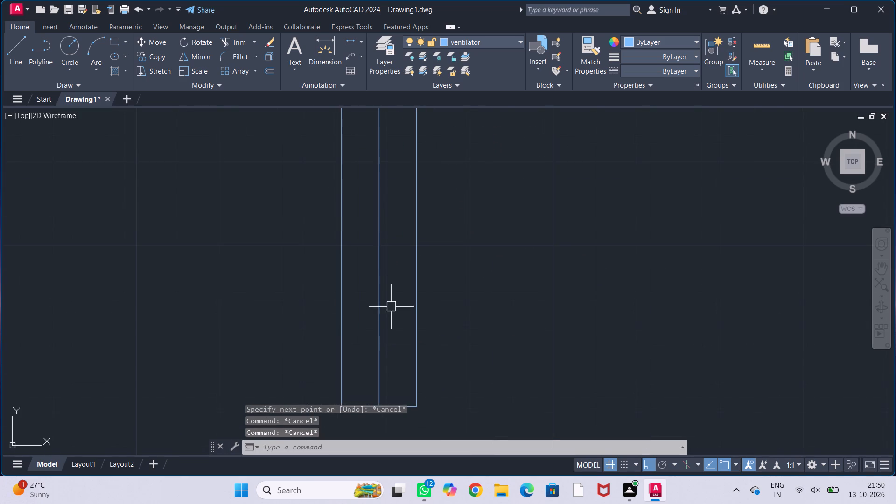
pyautogui.scroll(-1, 391, 306)
pyautogui.moveTo(392, 299); pyautogui.dragTo(390, 293, button='middle')
pyautogui.write('off')
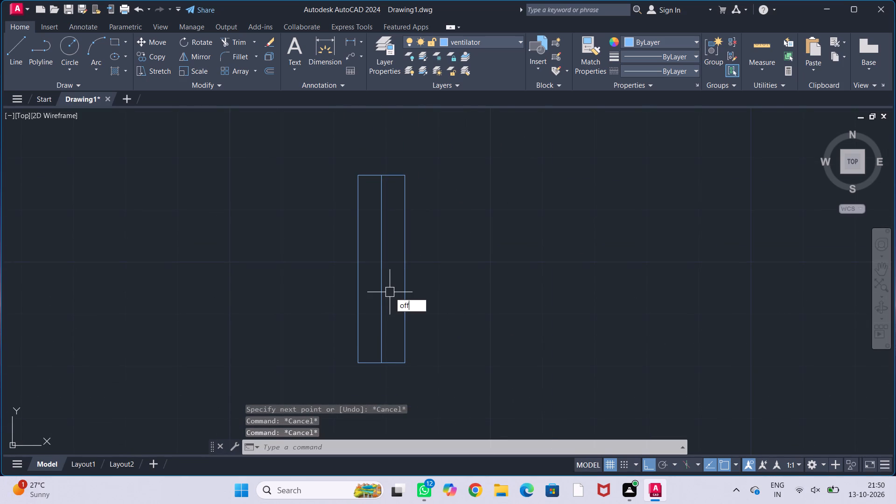
pyautogui.press('Return')
pyautogui.write('1.5"')
pyautogui.press('Return')
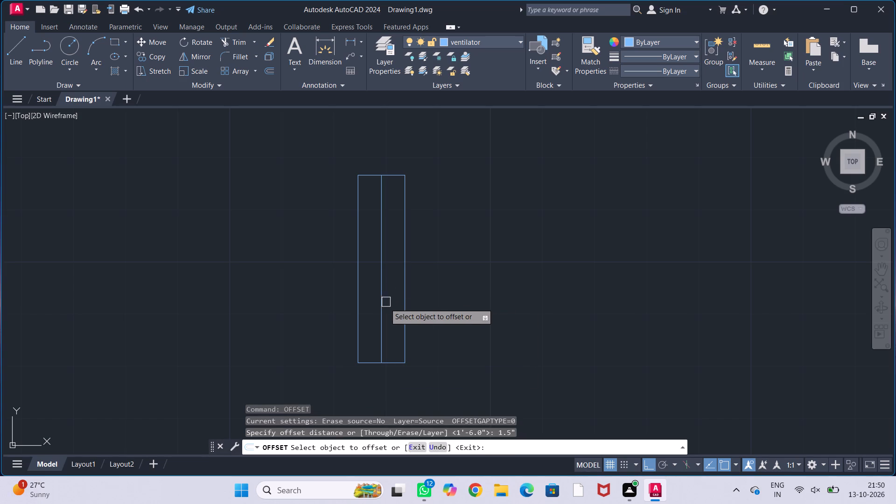
pyautogui.click(382, 305)
pyautogui.click(396, 314)
pyautogui.click(382, 322)
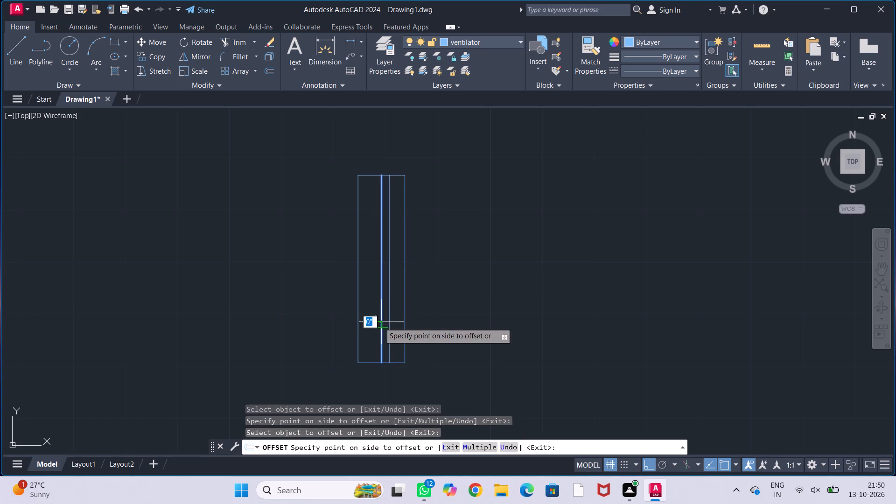
pyautogui.click(364, 329)
pyautogui.press('Escape')
pyautogui.press('Escape')
pyautogui.press('Escape')
pyautogui.press('Escape')
# Delete the original centre line of the 3' rectangle, keeping the two offset lines.
pyautogui.click(383, 330)
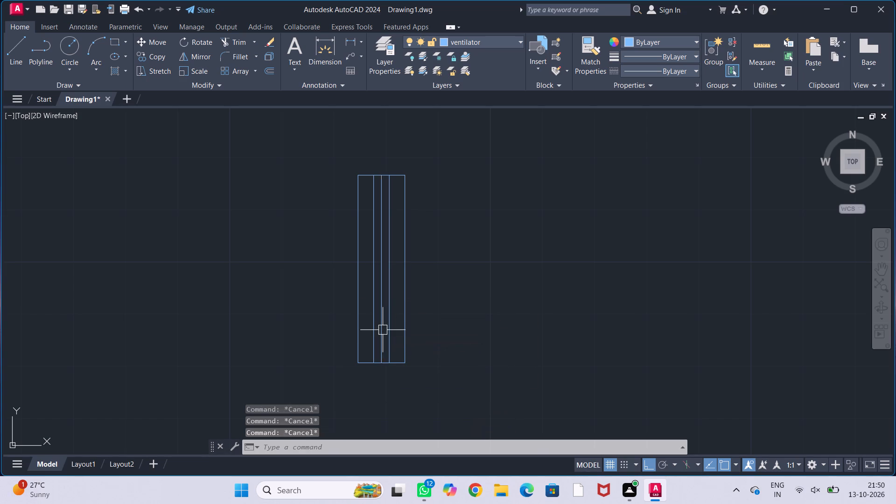
pyautogui.press('Delete')
# Convert the 3' rectangle and its two inner lines into a block named w1.
pyautogui.scroll(-2, 472, 303)
pyautogui.moveTo(475, 297); pyautogui.dragTo(441, 266, button='middle')
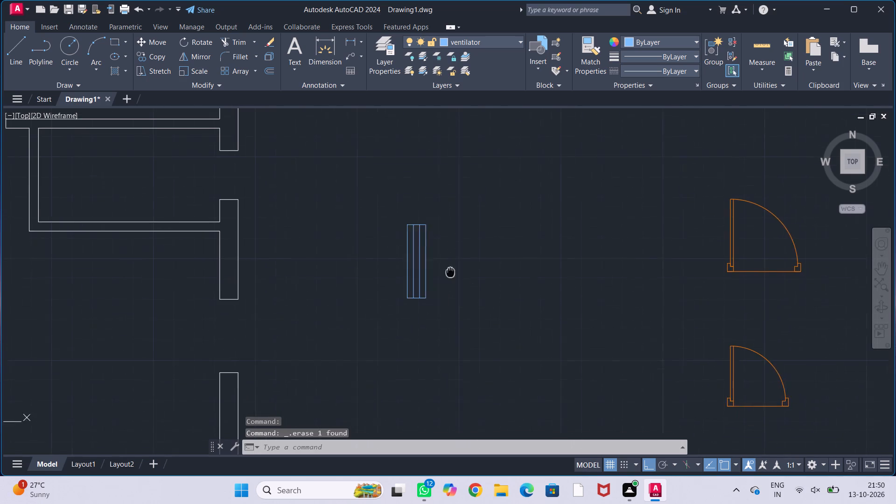
pyautogui.moveTo(441, 266); pyautogui.dragTo(442, 266, button='middle')
pyautogui.click(365, 195)
pyautogui.click(453, 345)
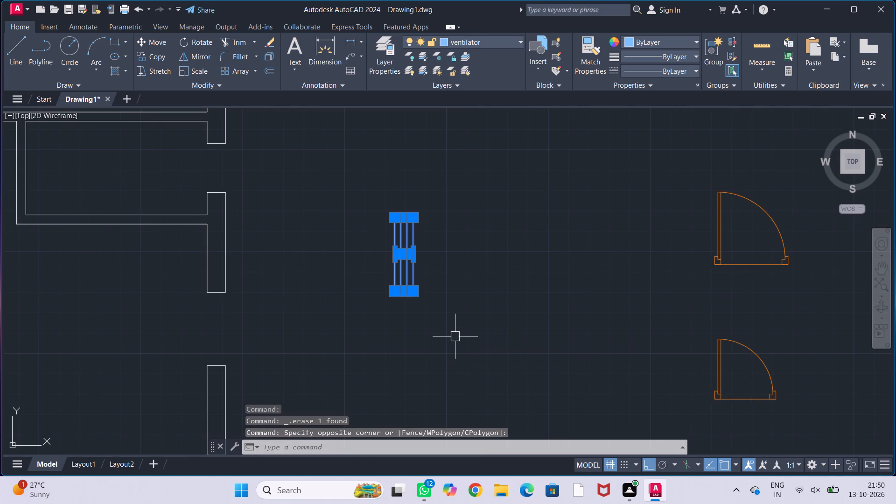
pyautogui.press('b')
pyautogui.press('Return')
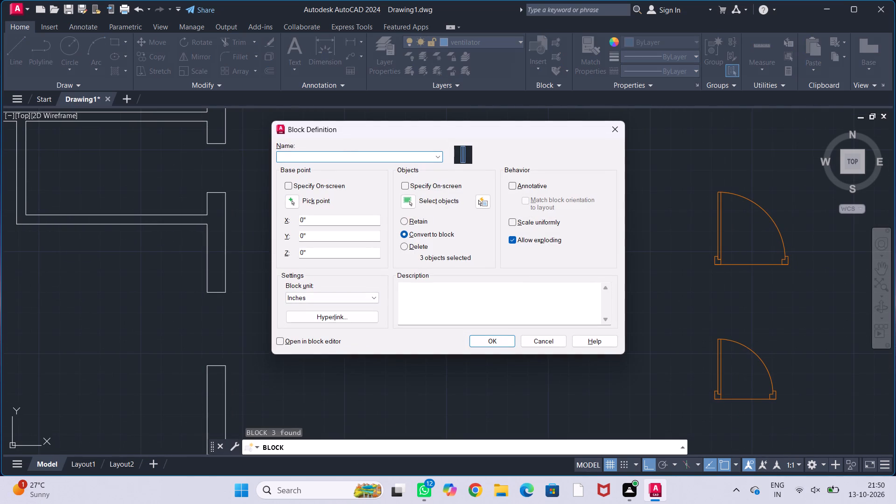
pyautogui.click(344, 159)
pyautogui.write('w1')
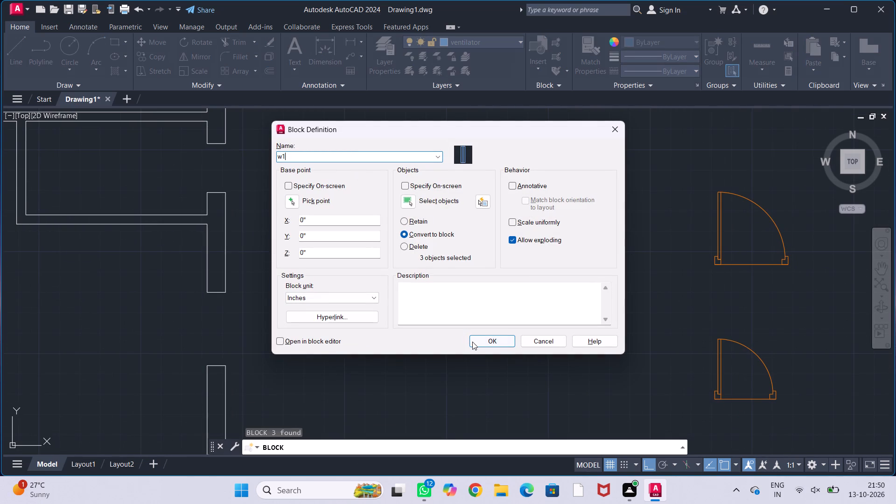
pyautogui.click(480, 341)
# Draw a 9" by 4' upright rectangle between the w1 block and the door blocks.
pyautogui.scroll(-1, 503, 280)
pyautogui.moveTo(531, 271); pyautogui.dragTo(378, 266, button='middle')
pyautogui.scroll(1, 377, 270)
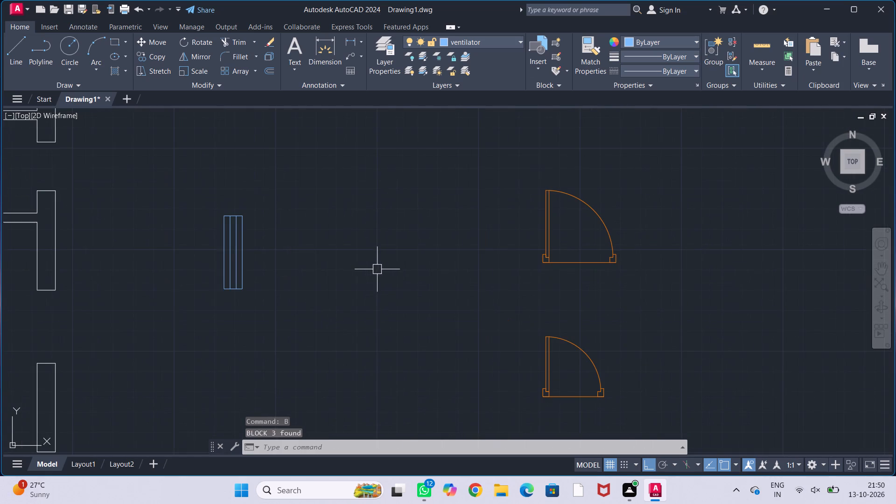
pyautogui.moveTo(377, 269); pyautogui.dragTo(361, 263, button='middle')
pyautogui.write('rec')
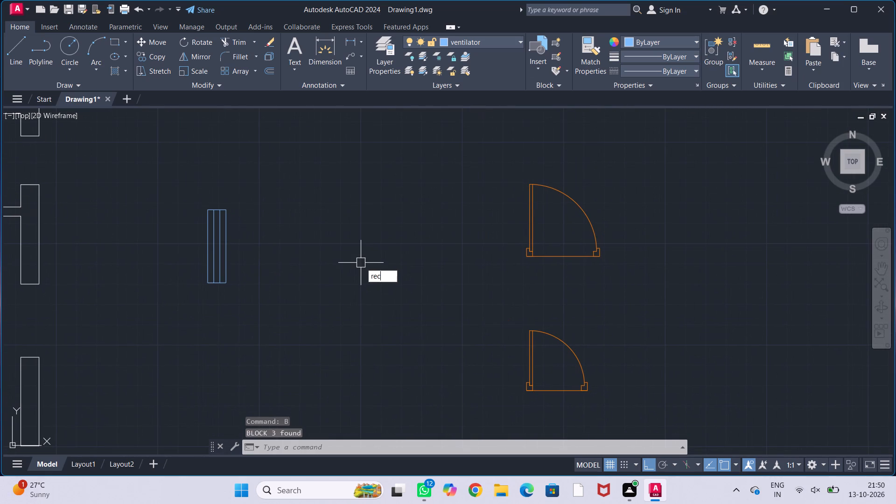
pyautogui.press('Return')
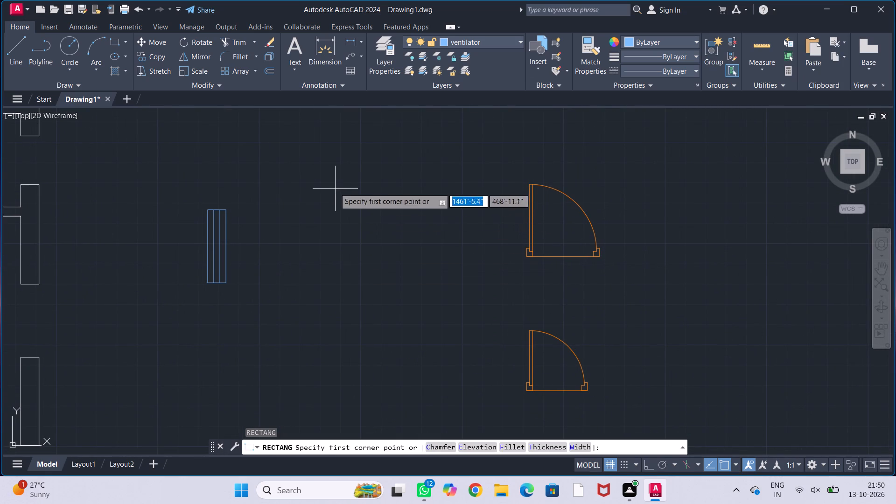
pyautogui.click(334, 187)
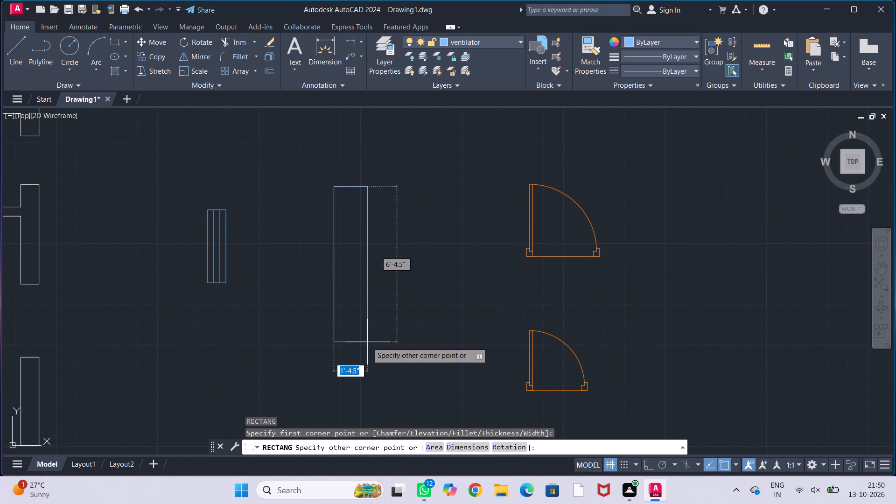
pyautogui.press('9')
pyautogui.hotkey('shift', '"')
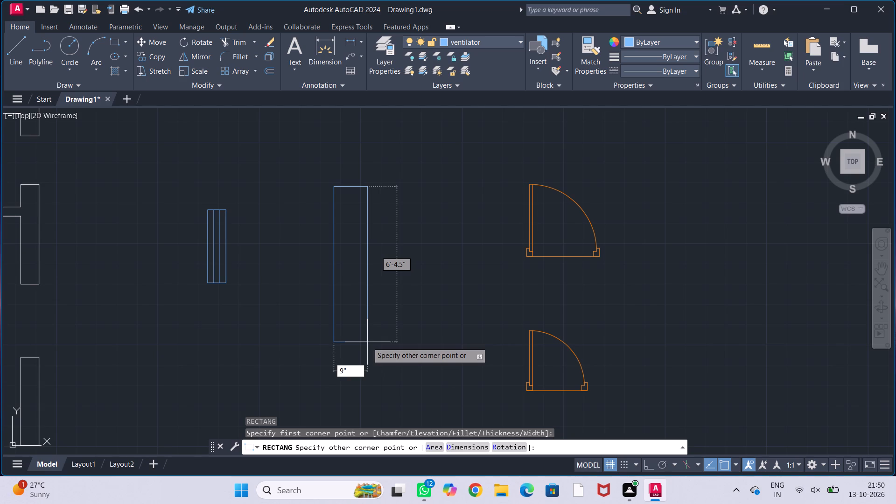
pyautogui.write(",4'")
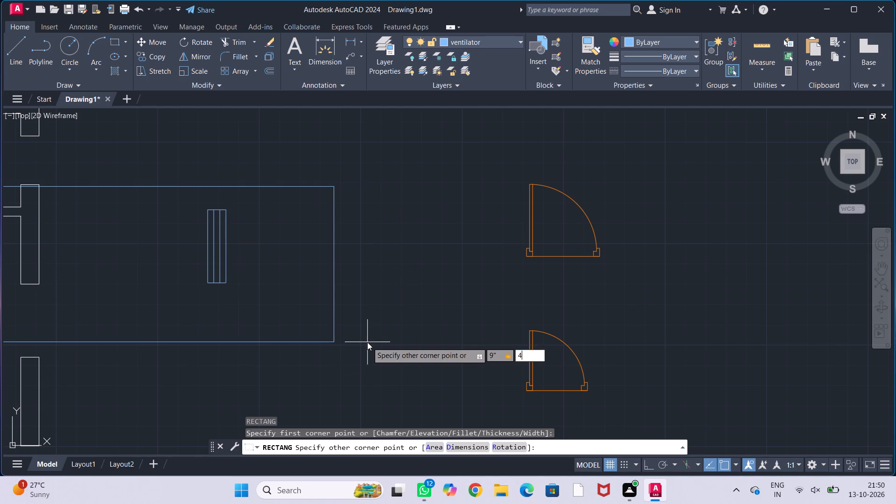
pyautogui.press('Return')
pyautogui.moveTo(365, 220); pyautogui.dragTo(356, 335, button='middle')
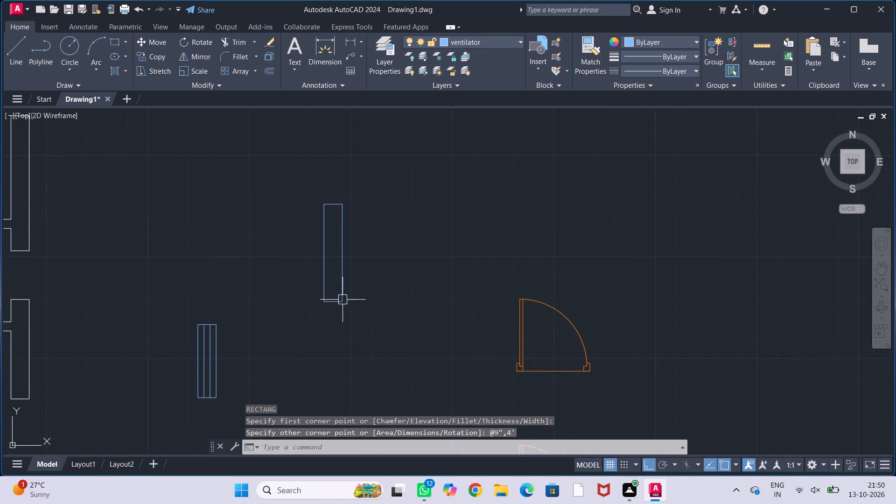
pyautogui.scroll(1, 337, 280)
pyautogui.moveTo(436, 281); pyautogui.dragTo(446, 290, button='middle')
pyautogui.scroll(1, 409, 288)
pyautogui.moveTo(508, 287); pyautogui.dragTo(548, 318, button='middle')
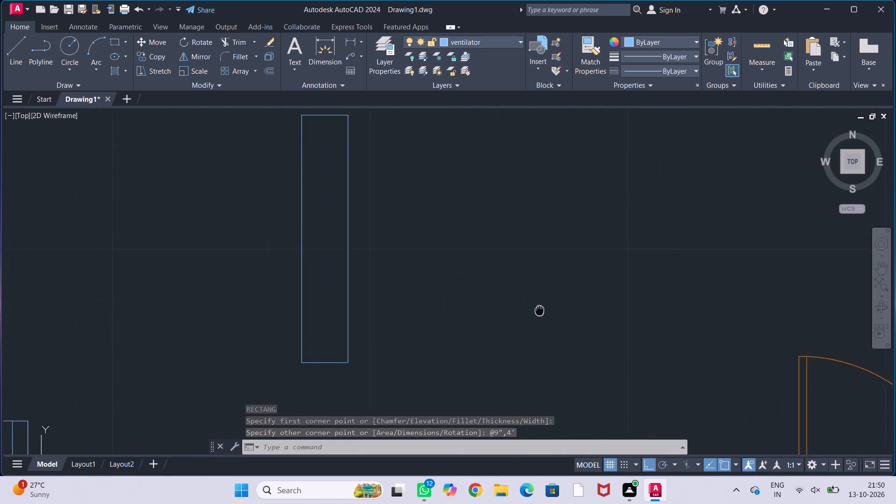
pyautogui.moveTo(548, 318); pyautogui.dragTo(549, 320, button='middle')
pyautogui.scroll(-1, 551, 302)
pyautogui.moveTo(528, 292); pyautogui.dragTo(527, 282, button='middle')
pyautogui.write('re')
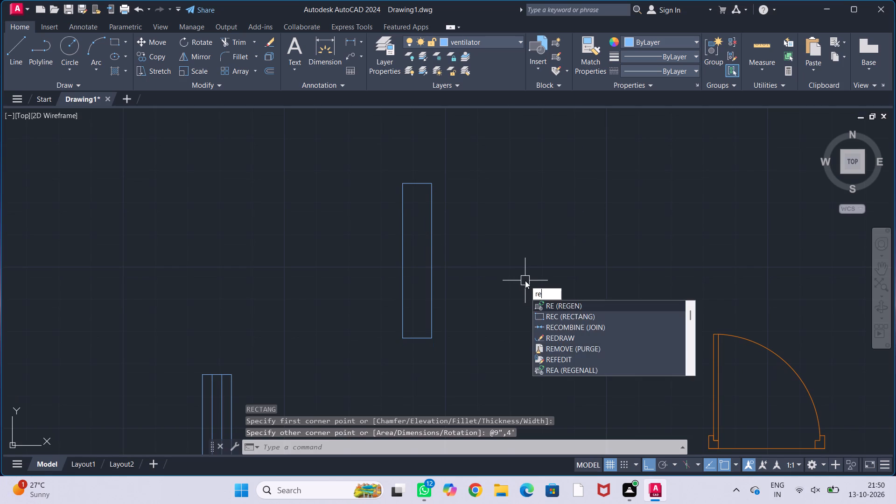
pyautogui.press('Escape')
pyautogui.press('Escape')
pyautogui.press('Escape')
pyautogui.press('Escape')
# Draw a vertical centre line between the midpoints of the 4' rectangle's top and bottom edges.
pyautogui.press('l')
pyautogui.press('Return')
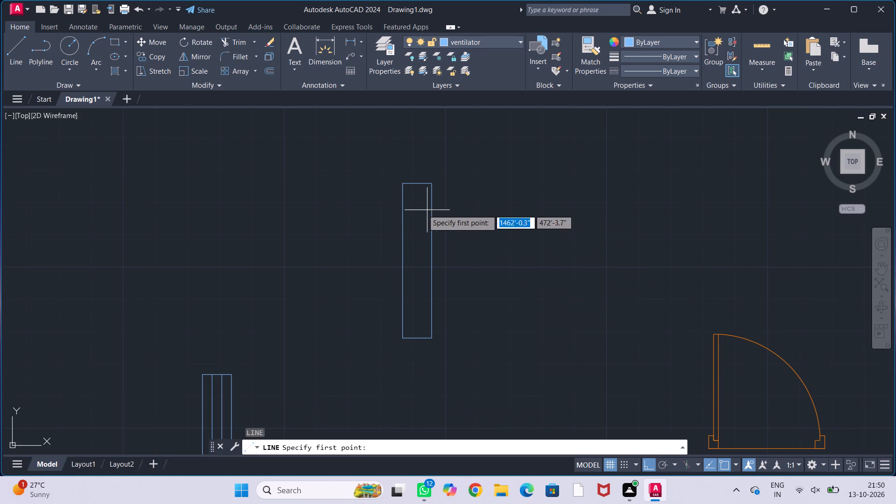
pyautogui.moveTo(420, 185); pyautogui.dragTo(419, 189)
pyautogui.click(418, 336)
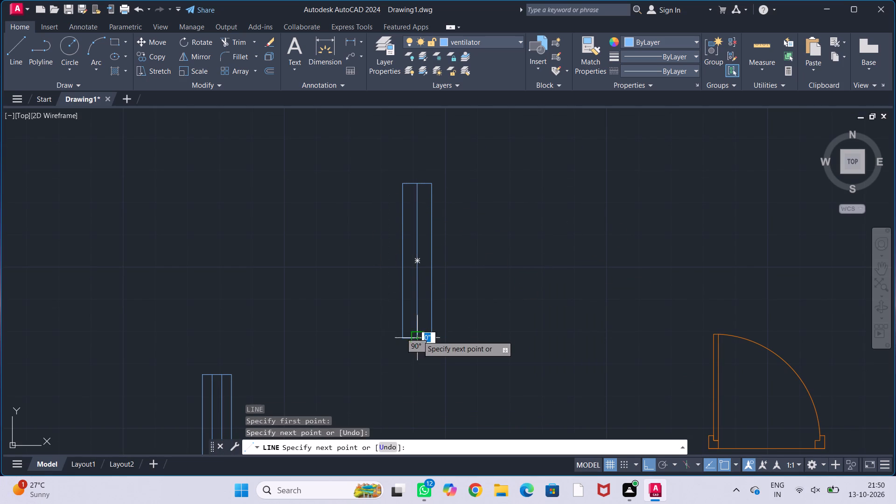
pyautogui.press('Escape')
pyautogui.press('Escape')
pyautogui.press('Escape')
pyautogui.press('Escape')
# Offset the 4' rectangle's centre line by 1.5" to both sides.
pyautogui.scroll(1, 427, 289)
pyautogui.moveTo(427, 289); pyautogui.dragTo(430, 300, button='middle')
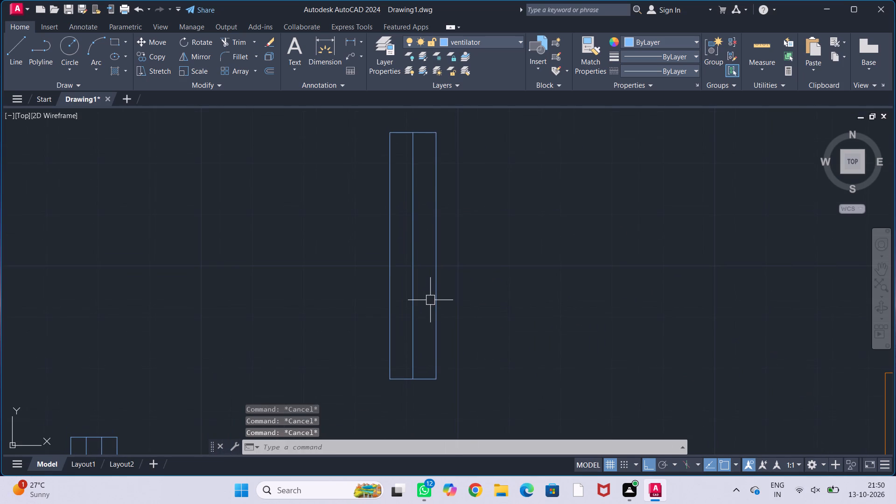
pyautogui.write('off')
pyautogui.press('Return')
pyautogui.write('1.5"')
pyautogui.press('Return')
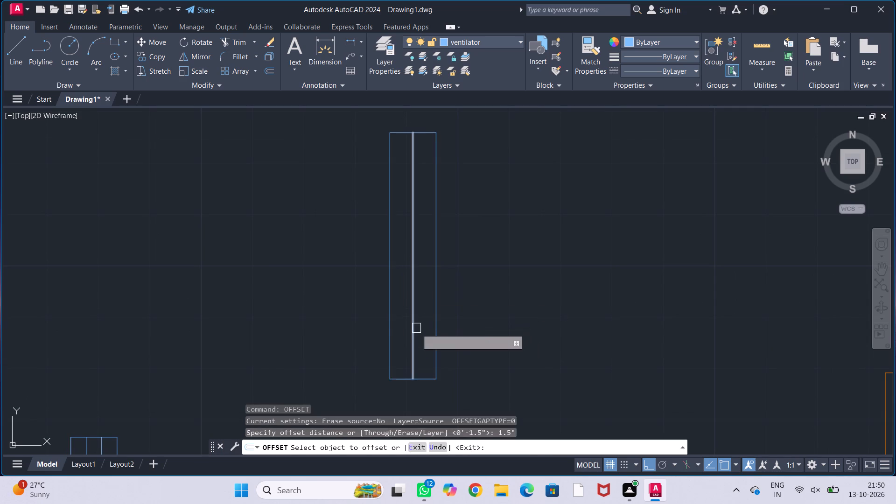
pyautogui.moveTo(416, 329); pyautogui.dragTo(427, 335)
pyautogui.click(441, 347)
pyautogui.click(414, 361)
pyautogui.click(392, 360)
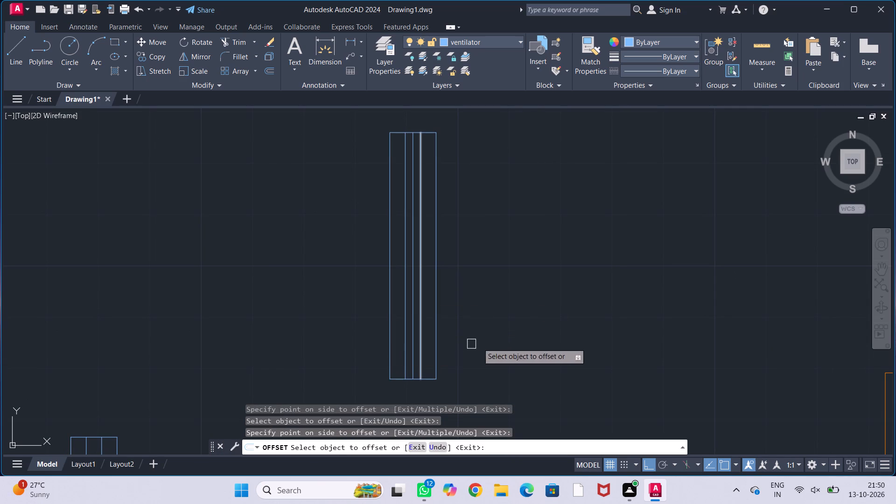
# Delete the middle centre line of the 4' rectangle, keeping the two offset lines.
pyautogui.press('Escape')
pyautogui.press('Escape')
pyautogui.press('Escape')
pyautogui.press('Escape')
pyautogui.click(413, 349)
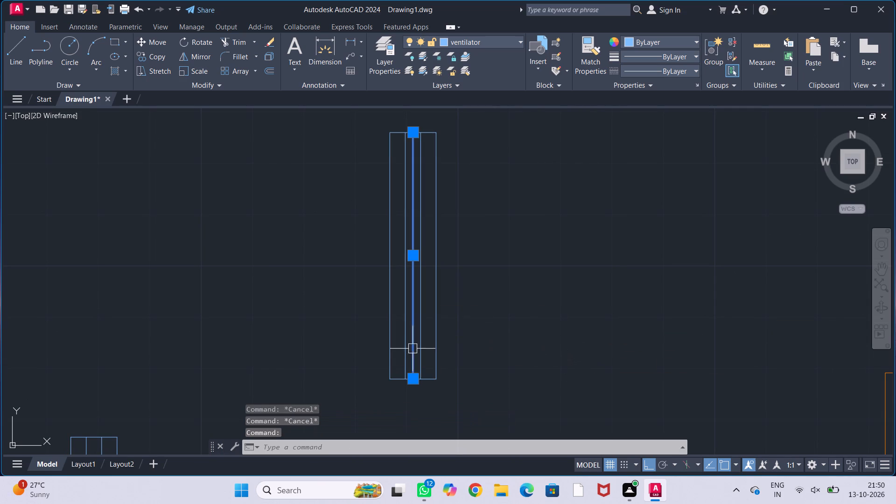
pyautogui.press('Delete')
# Convert the 4' rectangle and its two inner lines into a block named w2.
pyautogui.scroll(-2, 553, 342)
pyautogui.moveTo(582, 310); pyautogui.dragTo(510, 256, button='middle')
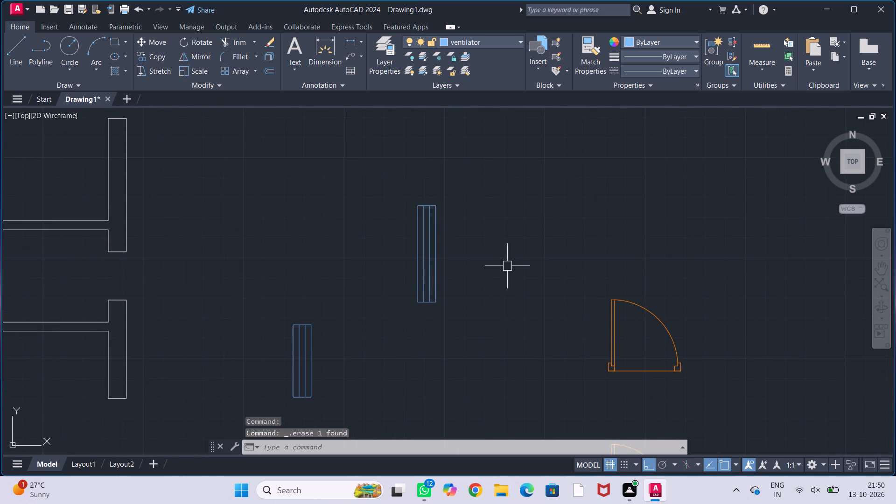
pyautogui.moveTo(484, 320); pyautogui.dragTo(487, 297, button='middle')
pyautogui.moveTo(384, 159); pyautogui.dragTo(388, 160)
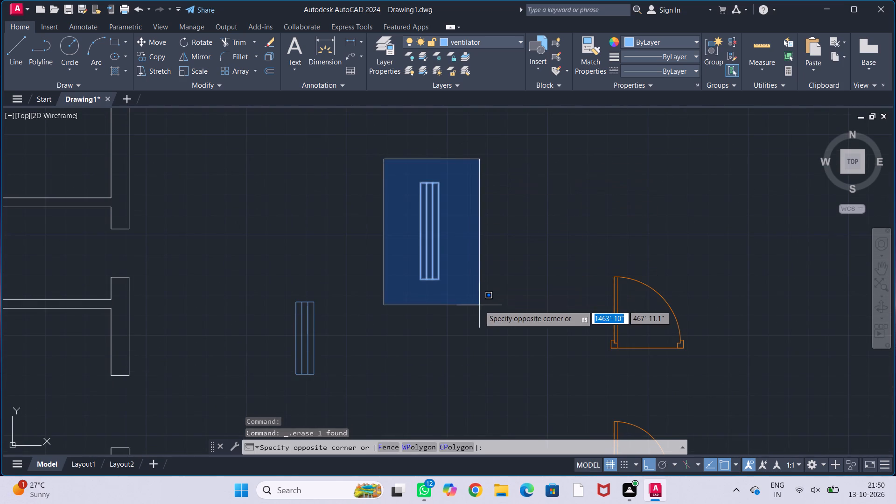
pyautogui.click(479, 305)
pyautogui.press('b')
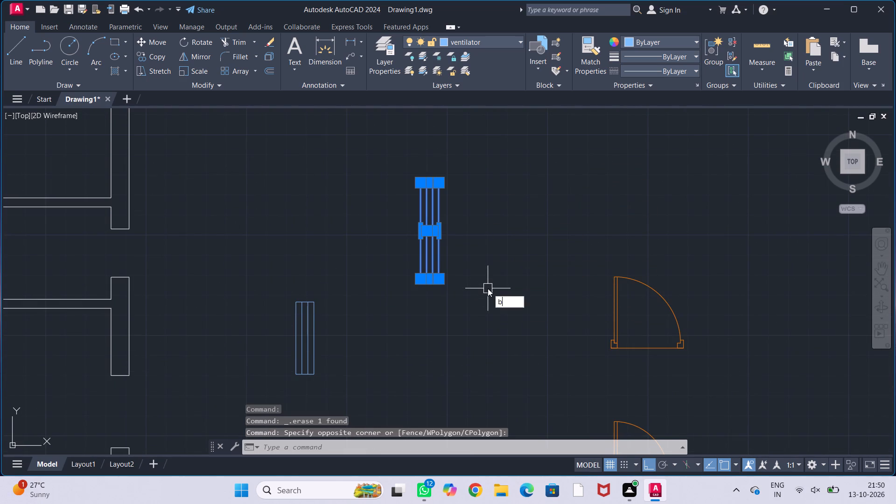
pyautogui.press('Return')
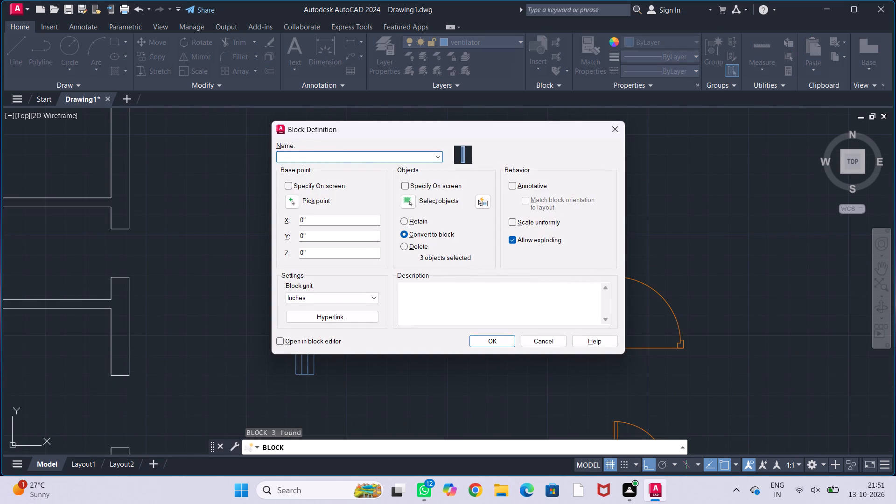
pyautogui.write('w2')
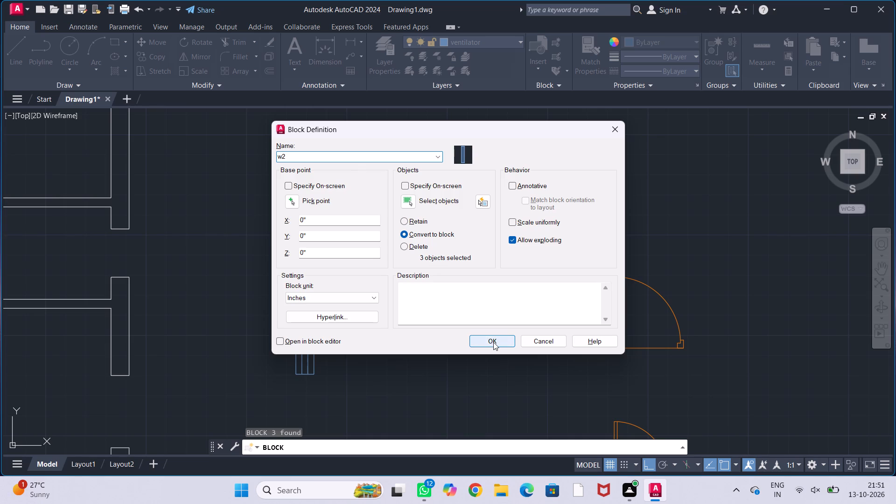
pyautogui.click(493, 342)
# Copy the w1 block straight down, leaving a clear gap below the original.
pyautogui.scroll(-2, 496, 329)
pyautogui.moveTo(503, 337); pyautogui.dragTo(491, 243, button='middle')
pyautogui.moveTo(455, 246); pyautogui.dragTo(457, 266, button='middle')
pyautogui.scroll(2, 430, 252)
pyautogui.moveTo(341, 217); pyautogui.dragTo(349, 217)
pyautogui.click(418, 360)
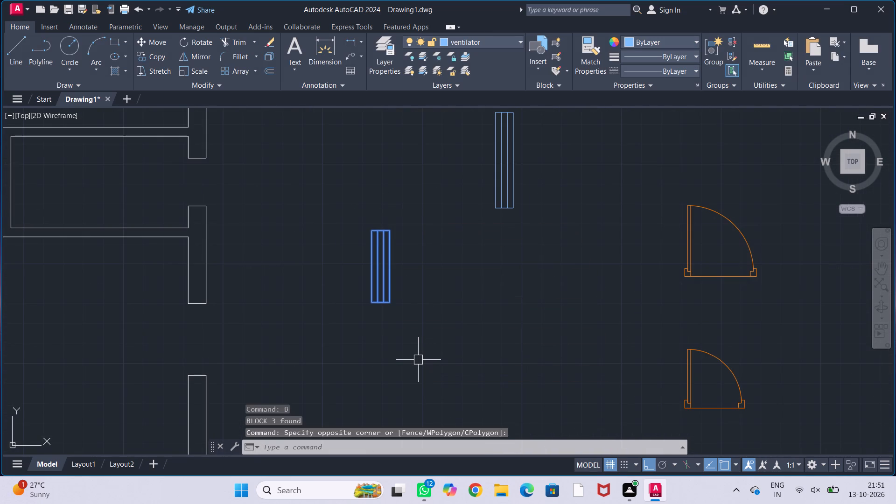
pyautogui.press('c')
pyautogui.press('o')
pyautogui.press('Return')
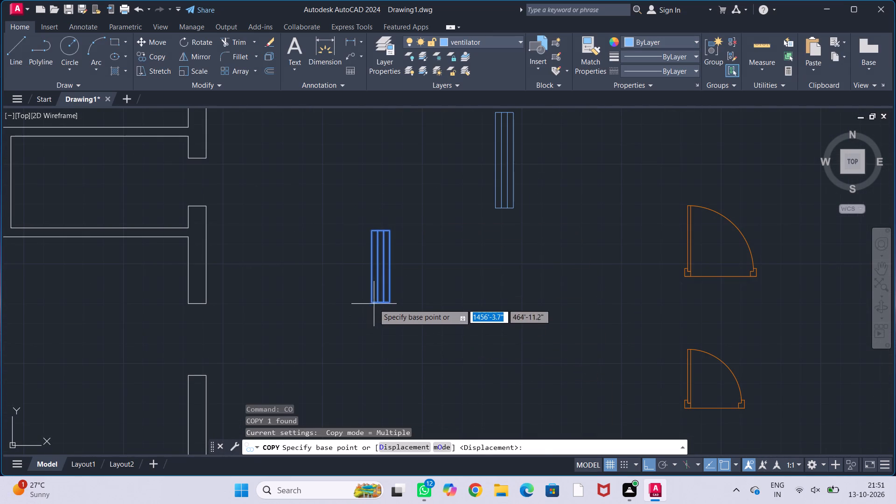
pyautogui.click(374, 302)
pyautogui.scroll(-3, 397, 356)
pyautogui.moveTo(410, 384); pyautogui.dragTo(416, 263, button='middle')
pyautogui.scroll(2, 419, 262)
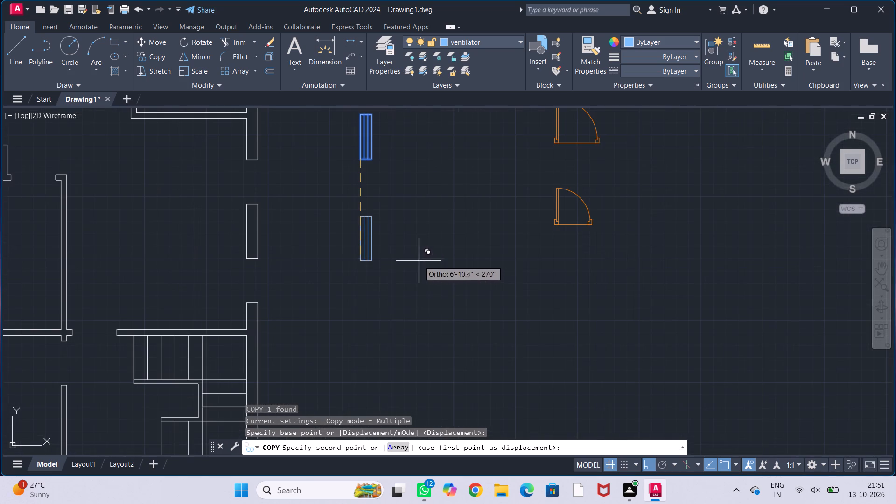
pyautogui.click(405, 275)
pyautogui.press('Escape')
pyautogui.press('Escape')
# Rotate the lower w1 copy 270° about its bottom-left corner so it lies horizontally.
pyautogui.click(375, 266)
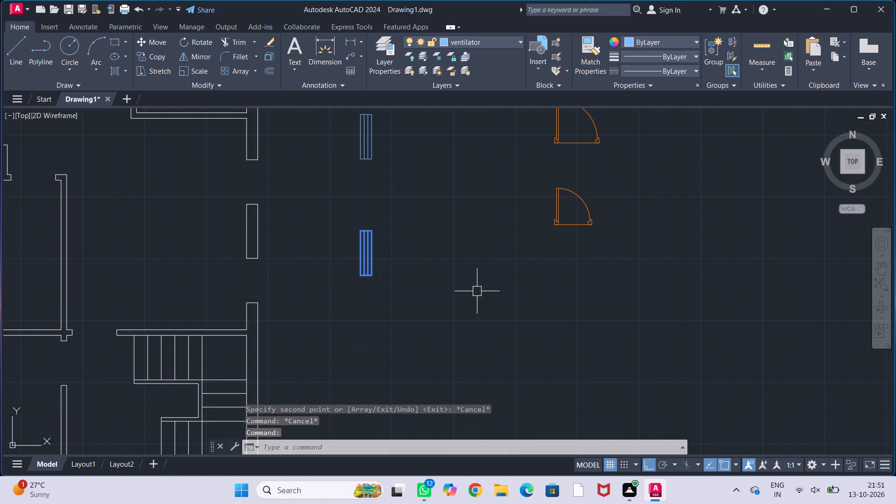
pyautogui.write('ro')
pyautogui.press('Return')
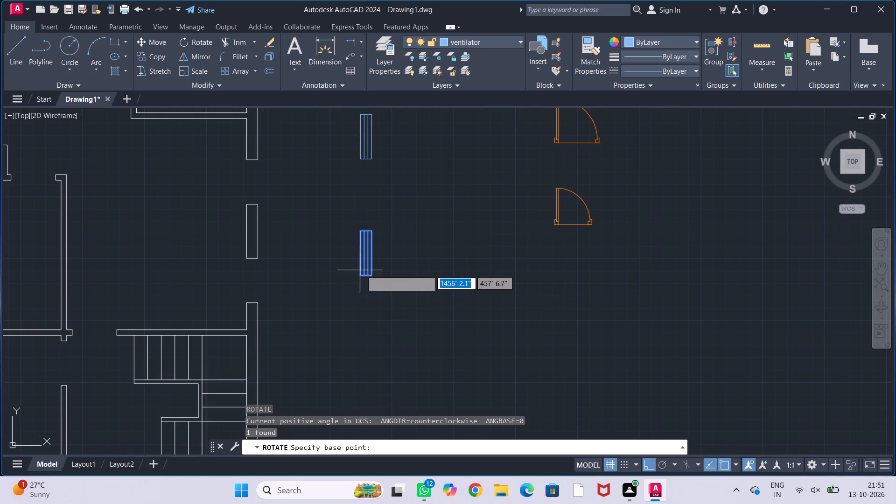
pyautogui.click(363, 271)
pyautogui.click(410, 343)
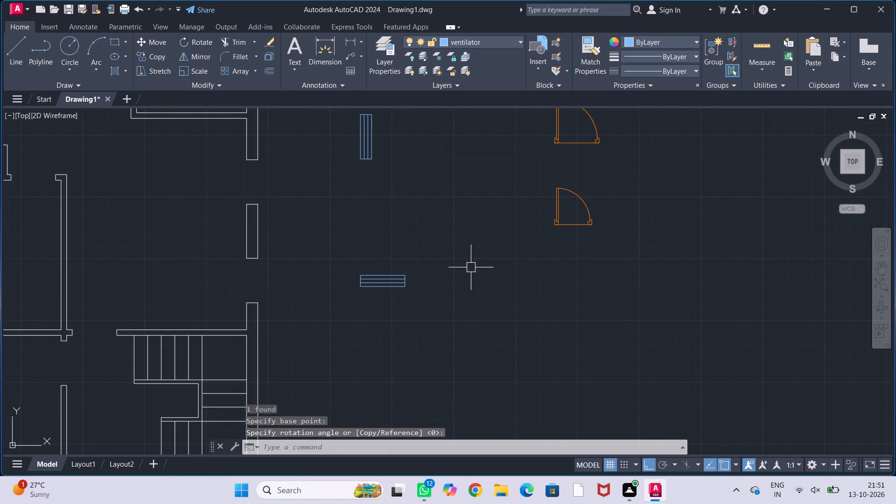
# Copy the w2 block straight down, leaving a clear gap below the original.
pyautogui.scroll(-1, 480, 229)
pyautogui.moveTo(485, 198); pyautogui.dragTo(489, 327, button='middle')
pyautogui.scroll(2, 465, 281)
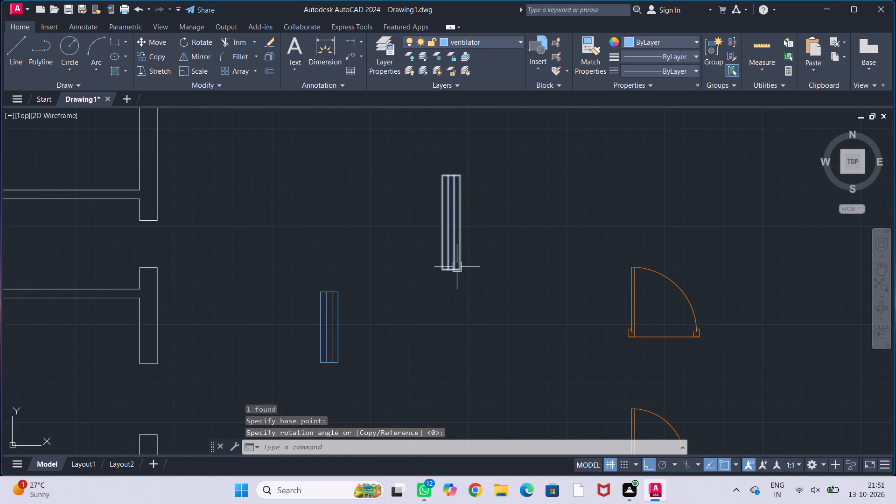
pyautogui.click(457, 267)
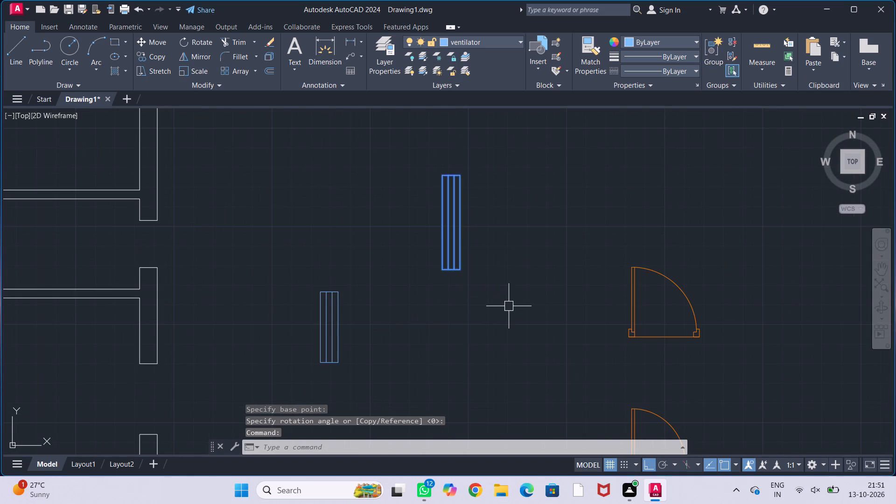
pyautogui.write('co')
pyautogui.press('Return')
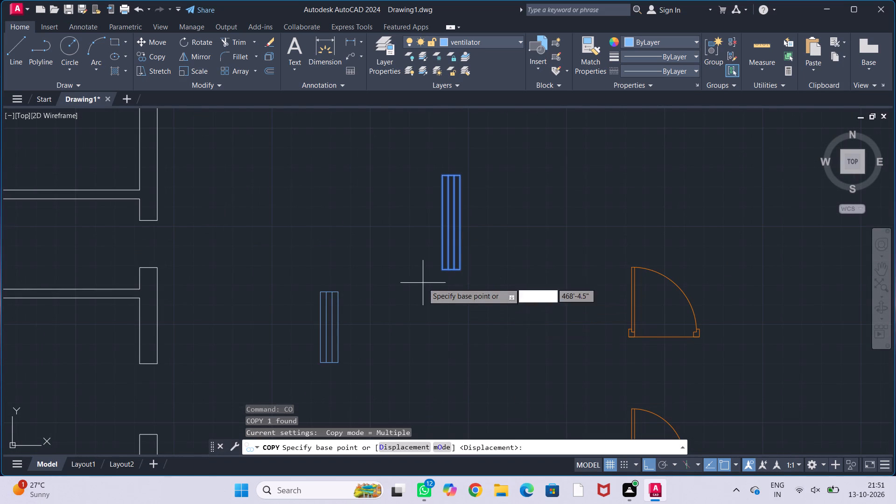
pyautogui.click(455, 272)
pyautogui.scroll(-3, 460, 318)
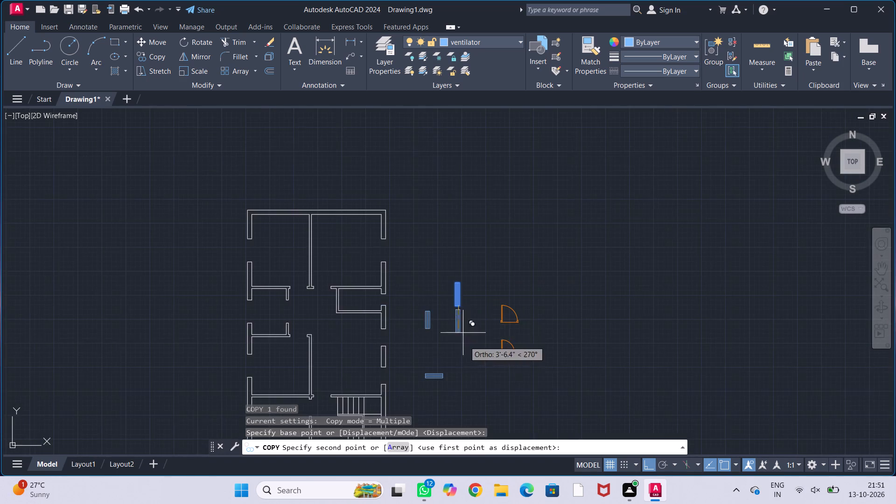
pyautogui.moveTo(465, 343); pyautogui.dragTo(458, 280, button='middle')
pyautogui.scroll(2, 451, 286)
pyautogui.click(450, 302)
pyautogui.press('Escape')
pyautogui.press('Escape')
pyautogui.press('Escape')
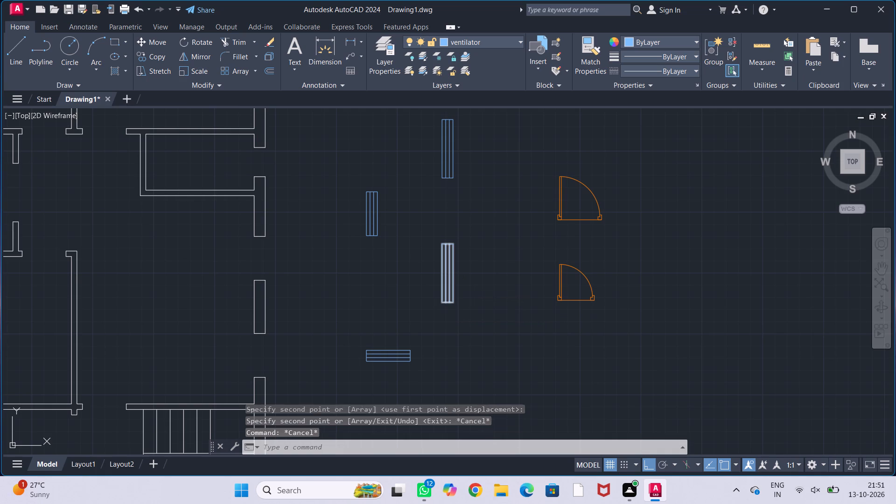
pyautogui.press('Escape')
# Rotate the lower w2 copy 270° about its bottom-left area so it lies horizontally.
pyautogui.click(448, 301)
pyautogui.write('ro')
pyautogui.press('Return')
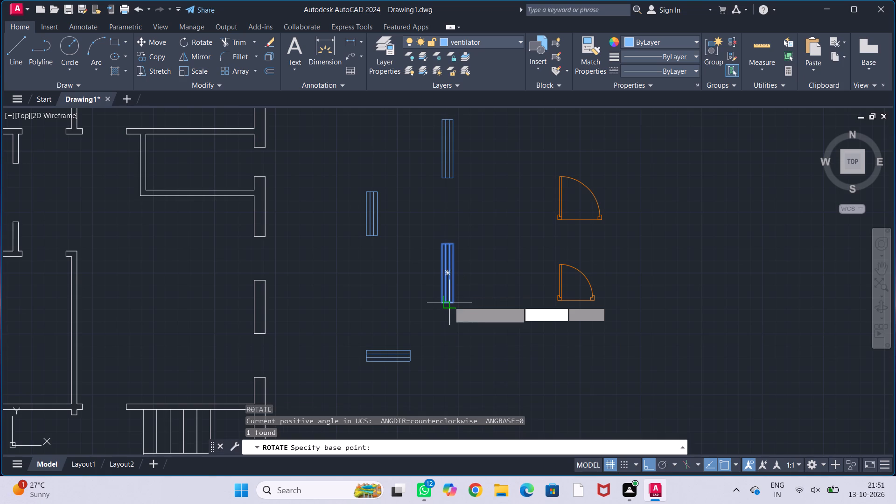
pyautogui.click(445, 300)
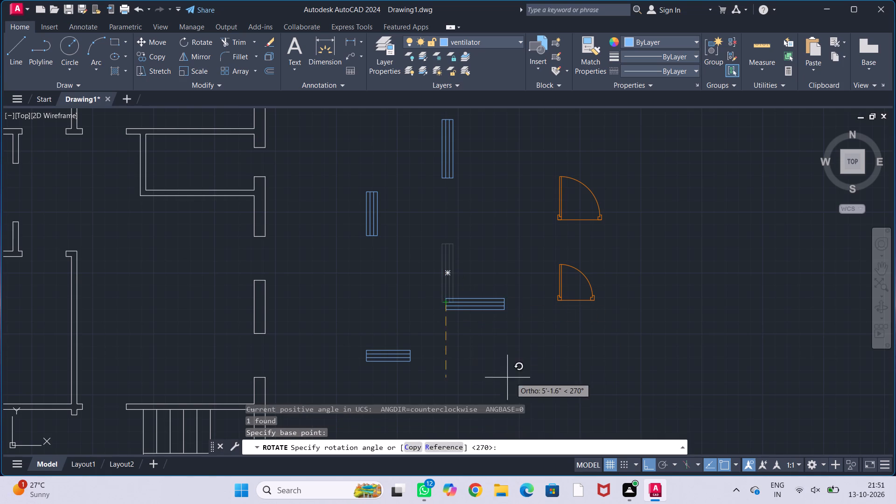
pyautogui.click(517, 378)
pyautogui.press('Escape')
pyautogui.press('Escape')
pyautogui.press('Escape')
pyautogui.press('Escape')
# Draw a 9" by 2' upright rectangle beside the plan's upper right wall, above the window blocks.
pyautogui.moveTo(486, 232); pyautogui.dragTo(479, 335, button='middle')
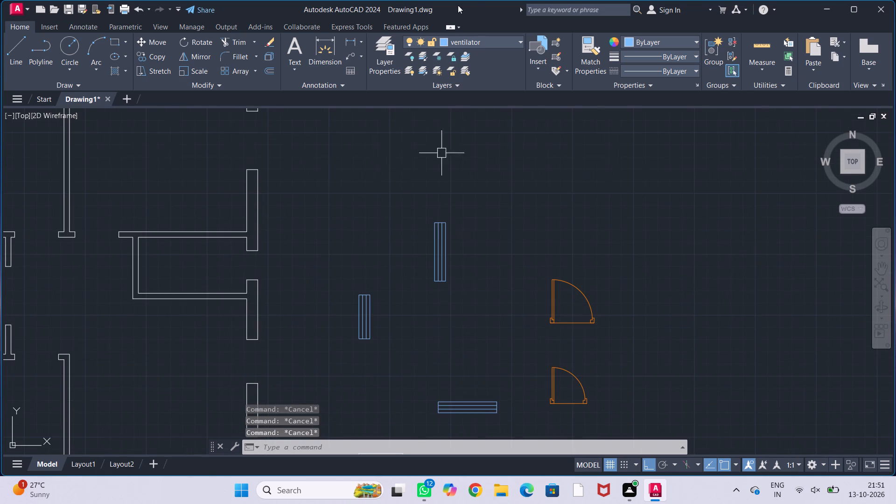
pyautogui.moveTo(363, 203); pyautogui.dragTo(397, 307, button='middle')
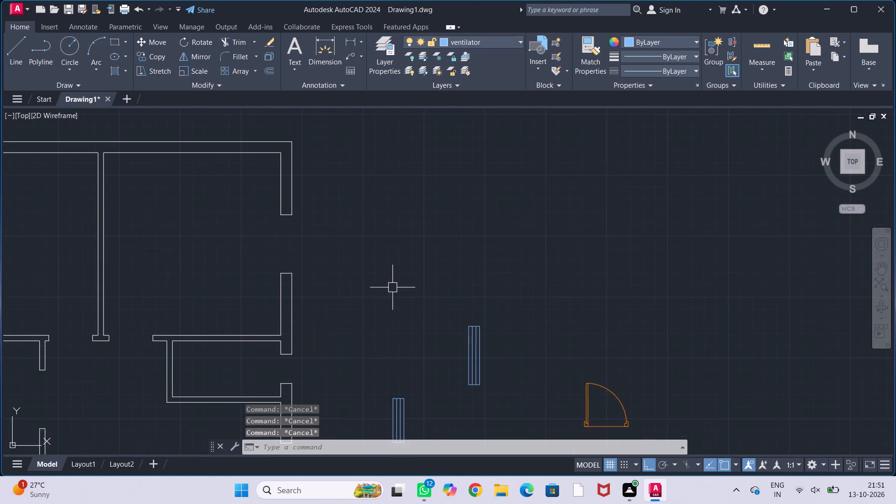
pyautogui.scroll(1, 392, 281)
pyautogui.write('rec')
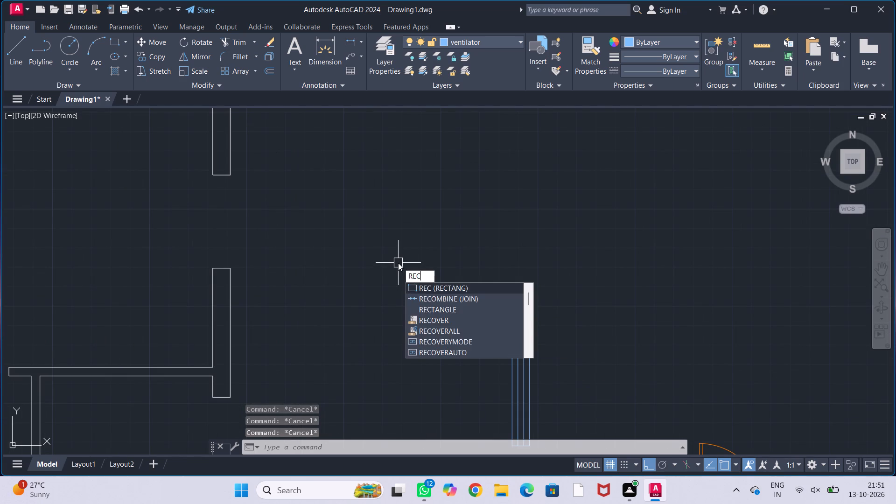
pyautogui.press('Return')
pyautogui.click(337, 177)
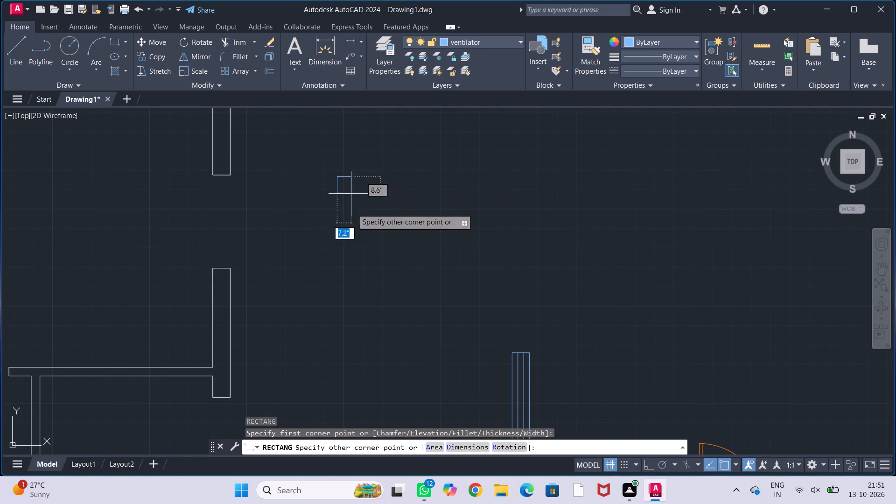
pyautogui.write('9",2\'')
pyautogui.press('Return')
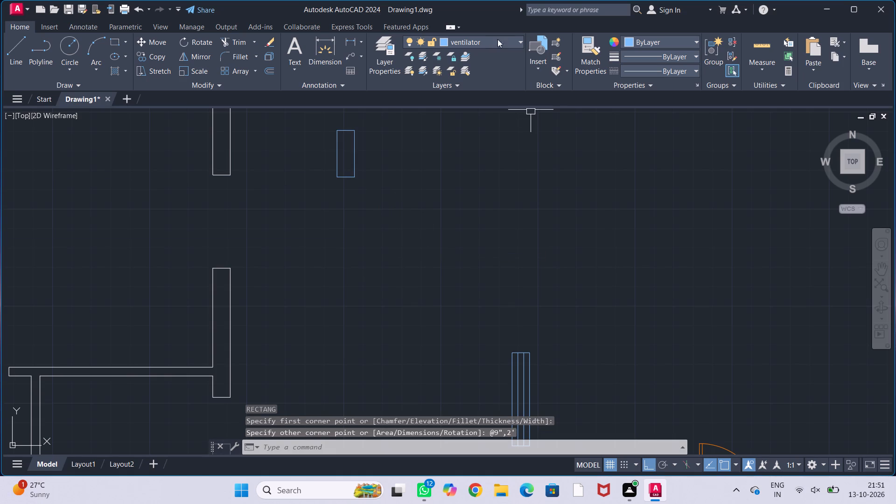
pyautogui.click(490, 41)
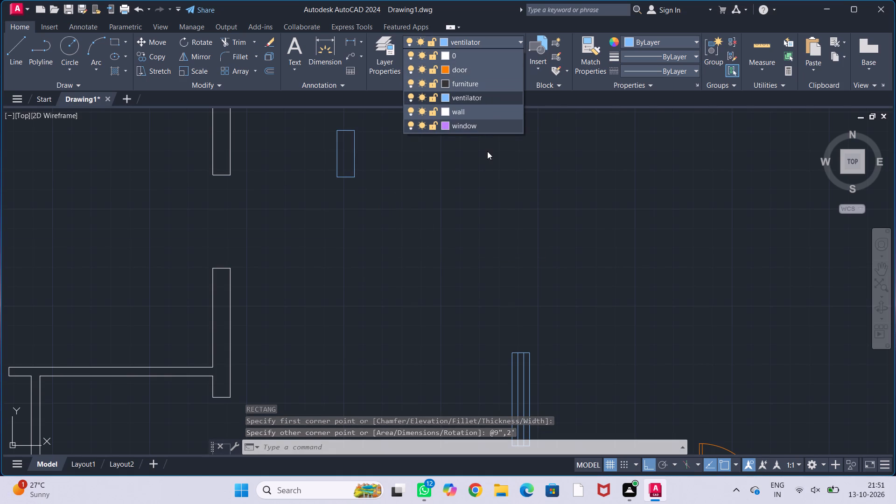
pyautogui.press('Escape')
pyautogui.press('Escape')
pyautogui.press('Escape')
# Assign all four w1 and w2 window blocks, upright and horizontal, to the window layer.
pyautogui.scroll(-3, 476, 166)
pyautogui.moveTo(487, 194); pyautogui.dragTo(479, 183, button='middle')
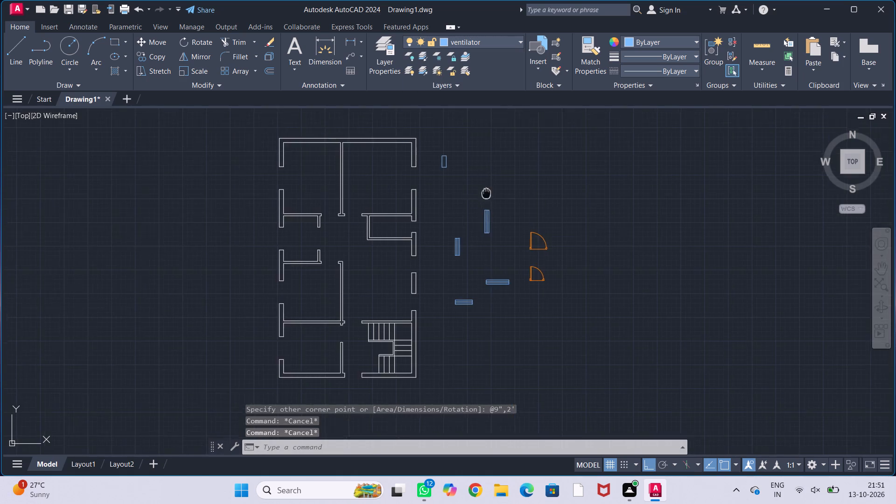
pyautogui.moveTo(479, 183); pyautogui.dragTo(468, 175, button='middle')
pyautogui.scroll(2, 453, 186)
pyautogui.click(400, 187)
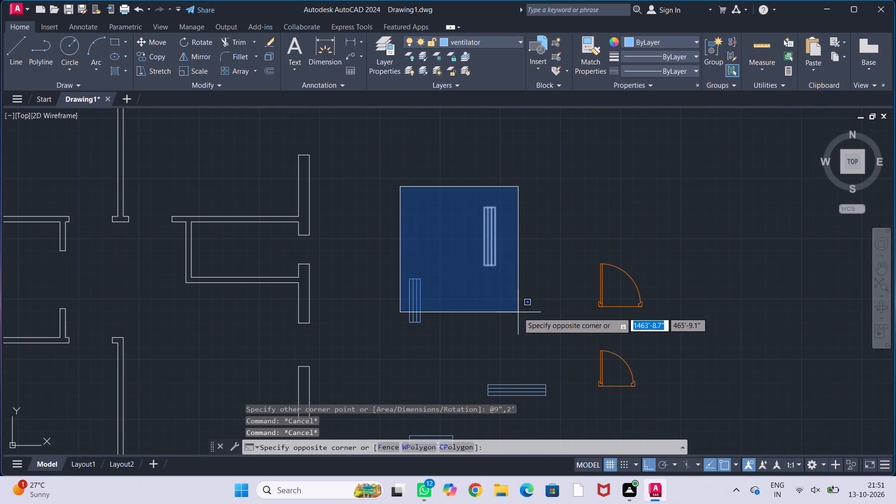
pyautogui.moveTo(517, 312); pyautogui.dragTo(506, 213, button='middle')
pyautogui.click(534, 368)
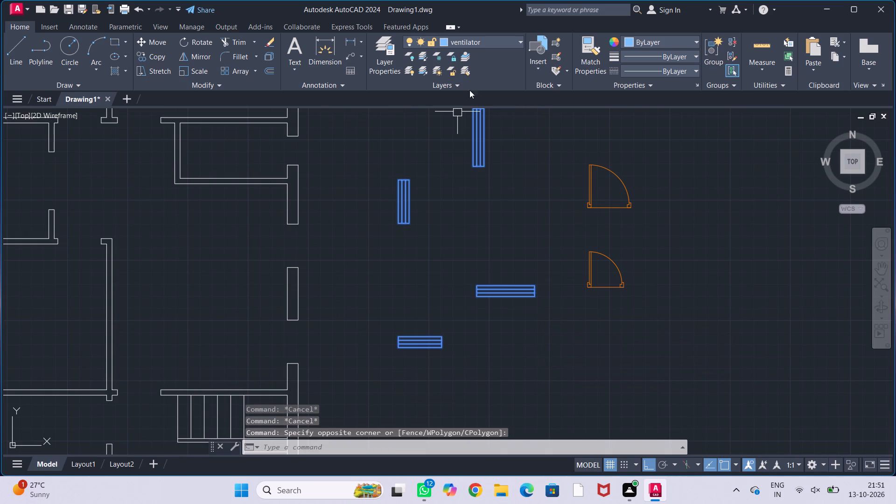
pyautogui.click(500, 42)
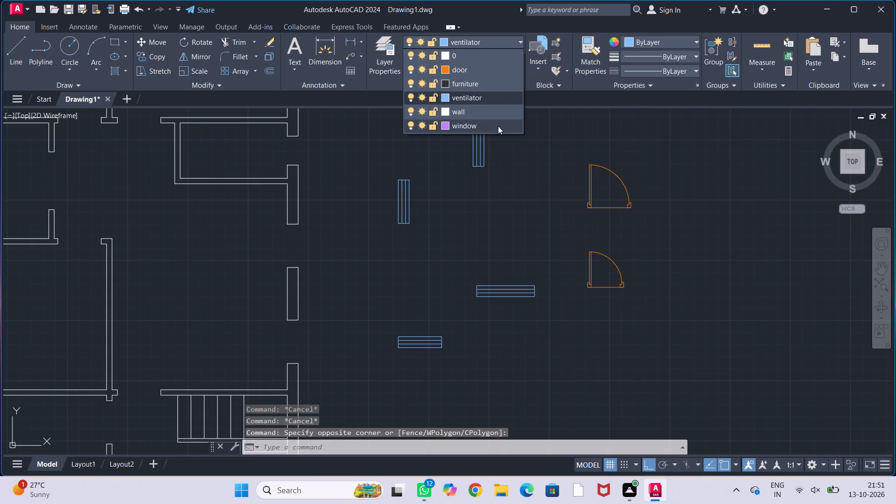
pyautogui.click(475, 125)
pyautogui.press('Escape')
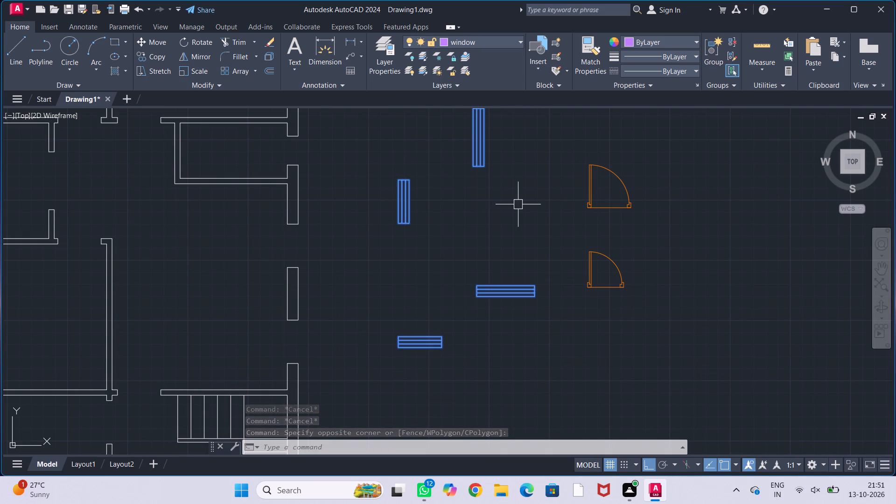
pyautogui.press('Escape')
pyautogui.press('Escape')
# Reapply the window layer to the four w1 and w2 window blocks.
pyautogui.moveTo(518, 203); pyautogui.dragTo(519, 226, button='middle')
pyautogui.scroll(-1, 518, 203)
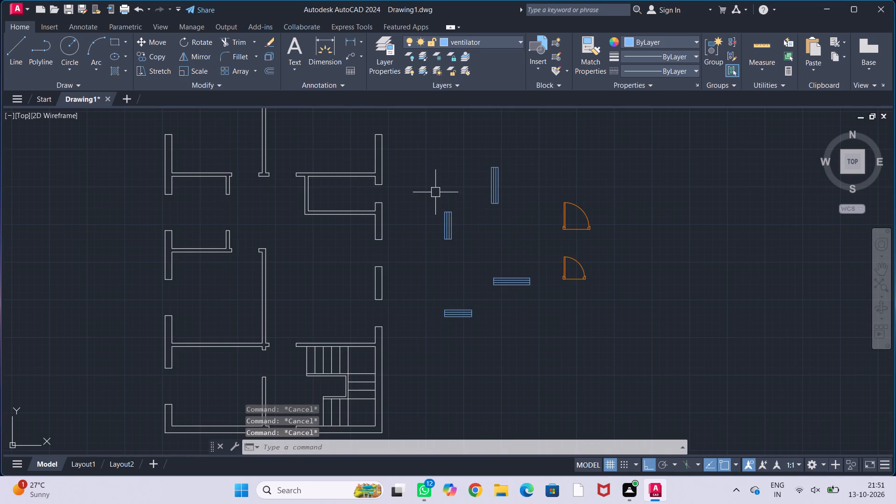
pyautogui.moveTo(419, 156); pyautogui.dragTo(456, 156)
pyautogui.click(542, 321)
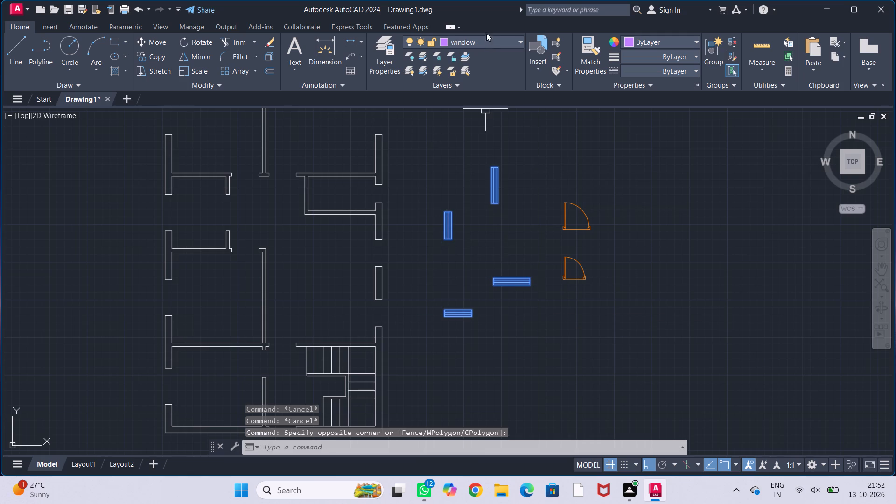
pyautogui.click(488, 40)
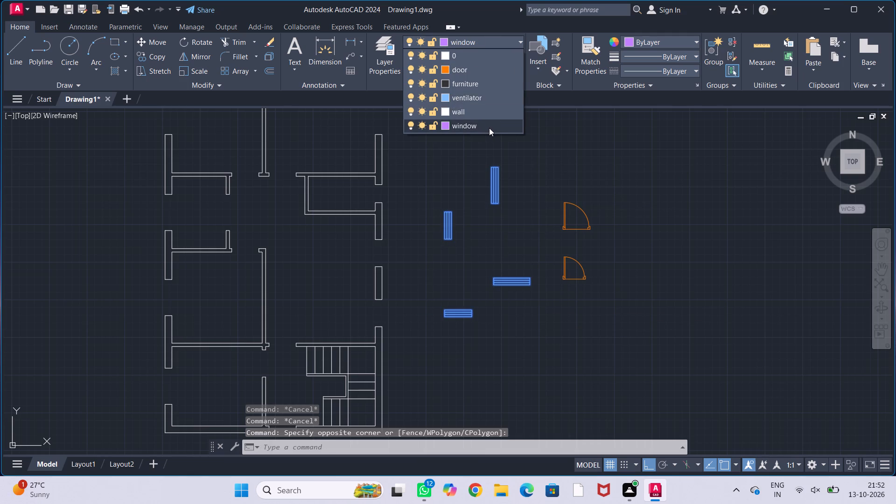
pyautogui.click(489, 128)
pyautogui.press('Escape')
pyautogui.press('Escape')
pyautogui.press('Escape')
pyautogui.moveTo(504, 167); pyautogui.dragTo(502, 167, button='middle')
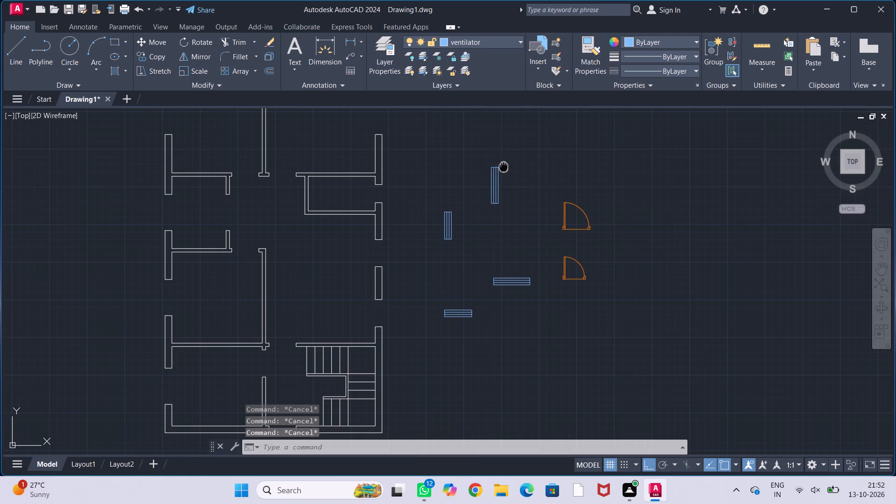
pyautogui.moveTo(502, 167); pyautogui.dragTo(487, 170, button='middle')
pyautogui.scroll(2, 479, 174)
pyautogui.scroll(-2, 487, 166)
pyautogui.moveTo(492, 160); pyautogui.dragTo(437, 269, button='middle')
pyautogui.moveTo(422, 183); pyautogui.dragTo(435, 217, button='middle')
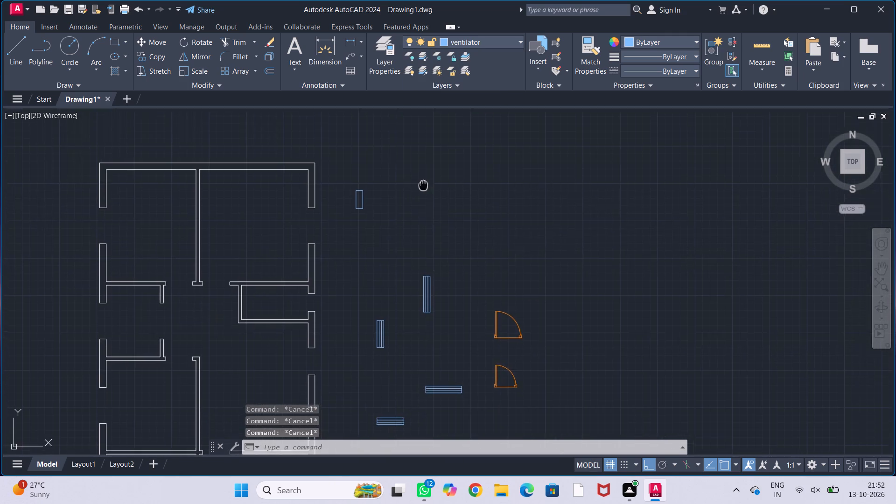
# Try to rename the ventilator layer as window in the layer properties.
pyautogui.moveTo(435, 217); pyautogui.dragTo(442, 236, button='middle')
pyautogui.press('Escape')
pyautogui.press('Escape')
pyautogui.press('Escape')
pyautogui.scroll(2, 385, 247)
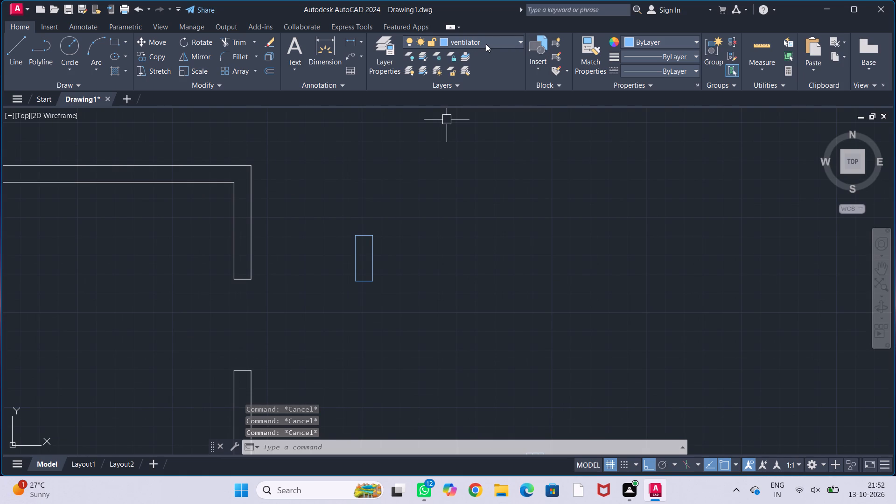
pyautogui.click(487, 41)
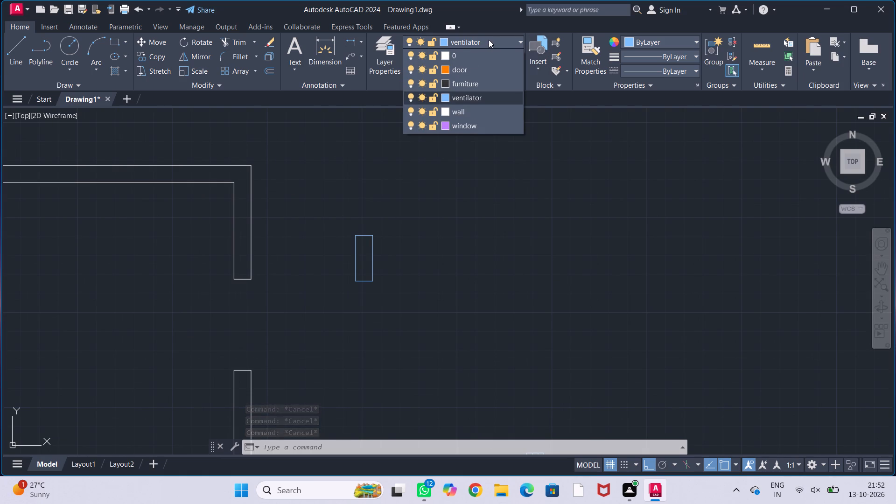
pyautogui.click(384, 59)
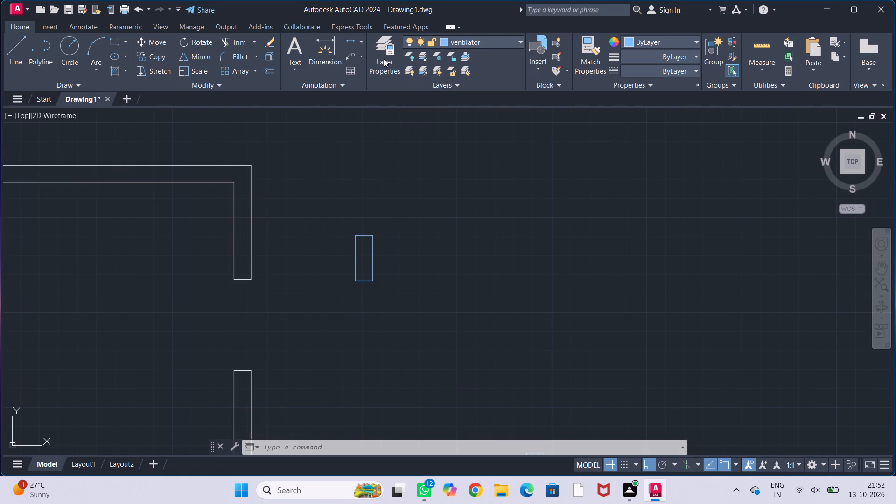
pyautogui.click(384, 59)
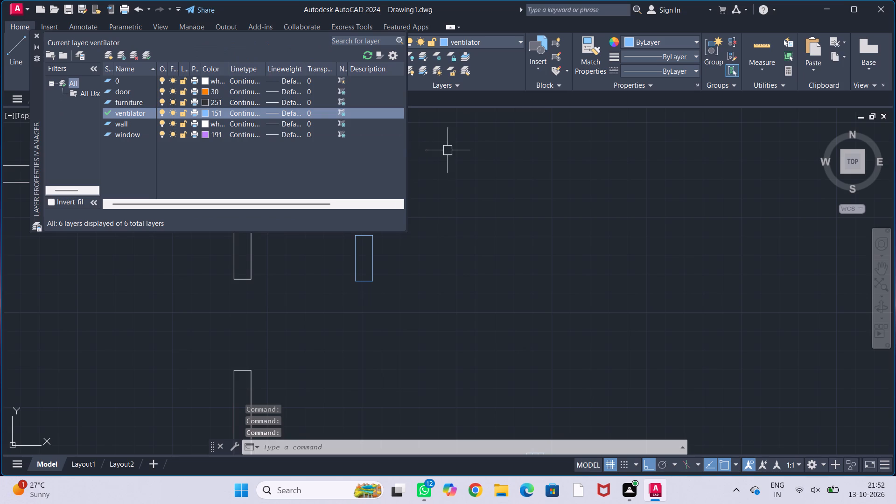
pyautogui.doubleClick(132, 110)
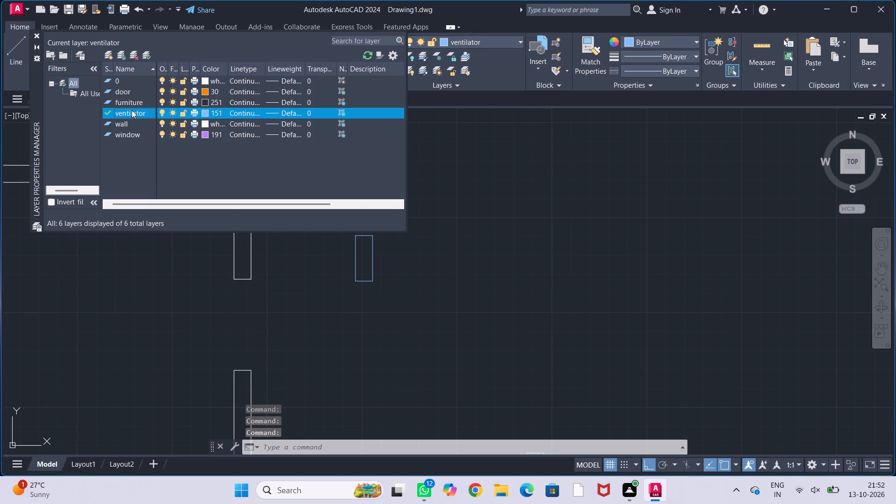
pyautogui.doubleClick(147, 113)
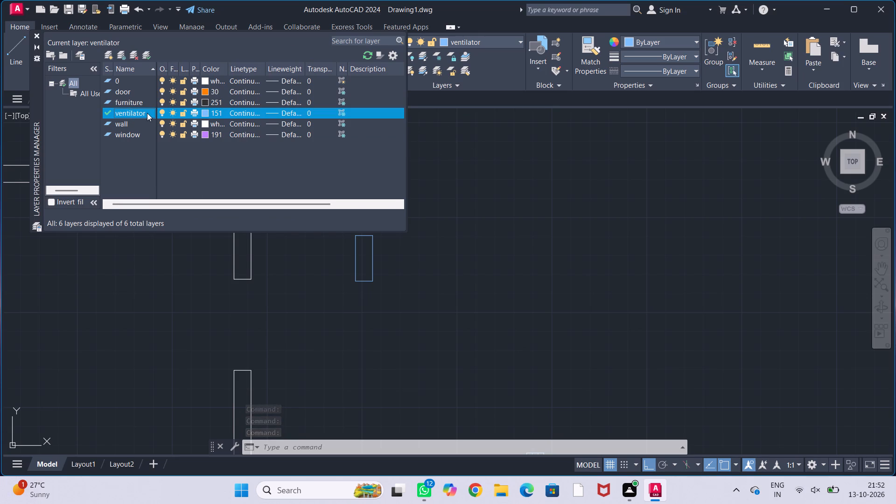
pyautogui.tripleClick(145, 114)
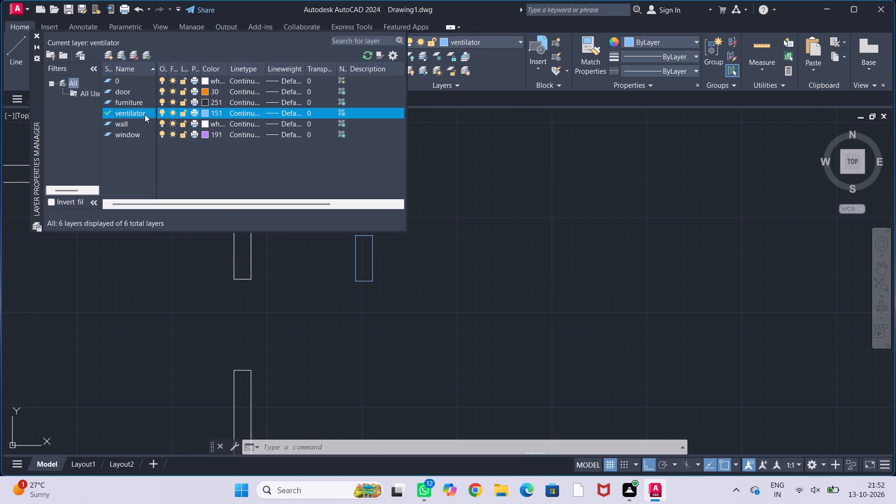
pyautogui.rightClick(145, 114)
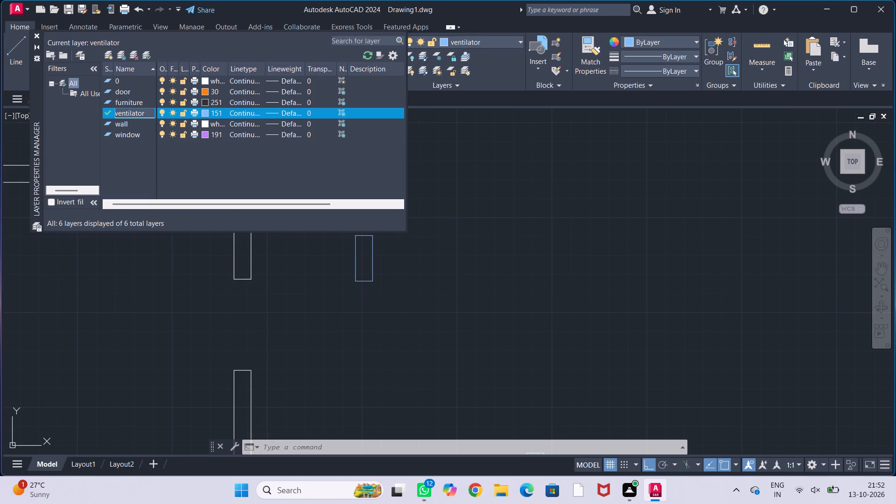
pyautogui.press('BackSpace')
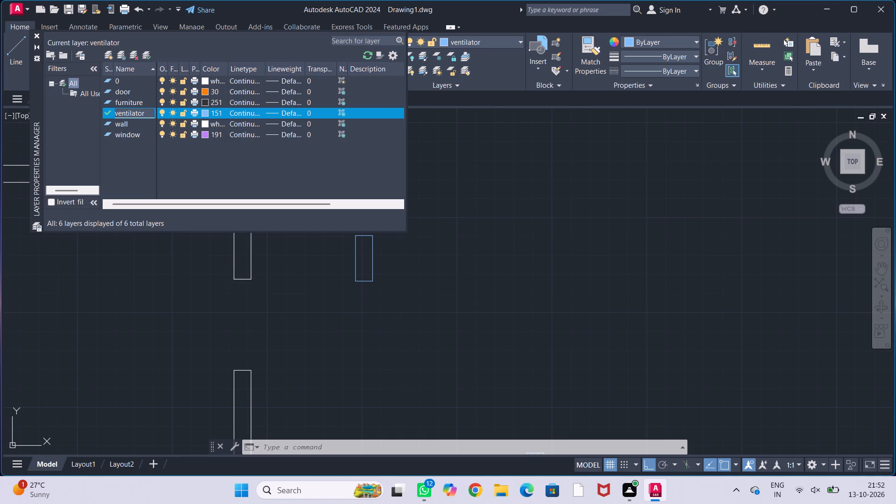
pyautogui.click(146, 114)
pyautogui.press('BackSpace')
pyautogui.press('BackSpace')
pyautogui.press('BackSpace')
pyautogui.press('BackSpace')
pyautogui.press('BackSpace')
pyautogui.press('BackSpace')
pyautogui.press('BackSpace')
pyautogui.press('BackSpace')
pyautogui.press('BackSpace')
pyautogui.press('BackSpace')
pyautogui.write('wind')
pyautogui.write('ow')
pyautogui.click(152, 129)
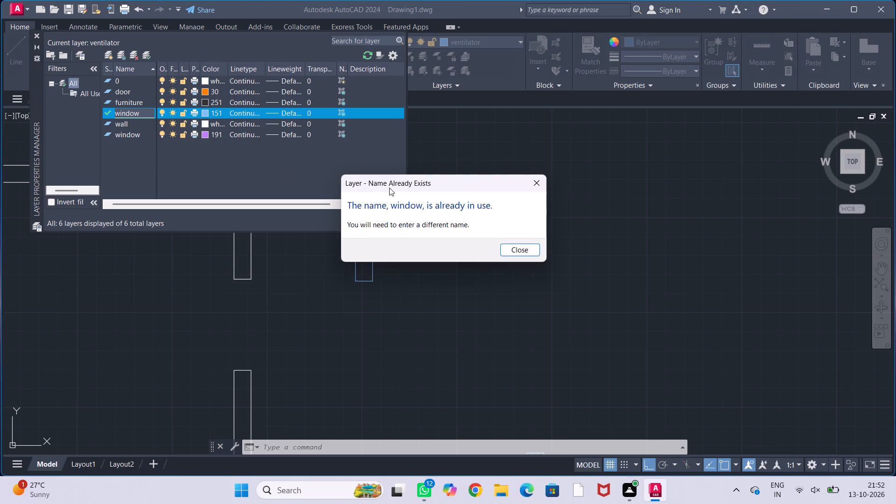
pyautogui.click(526, 247)
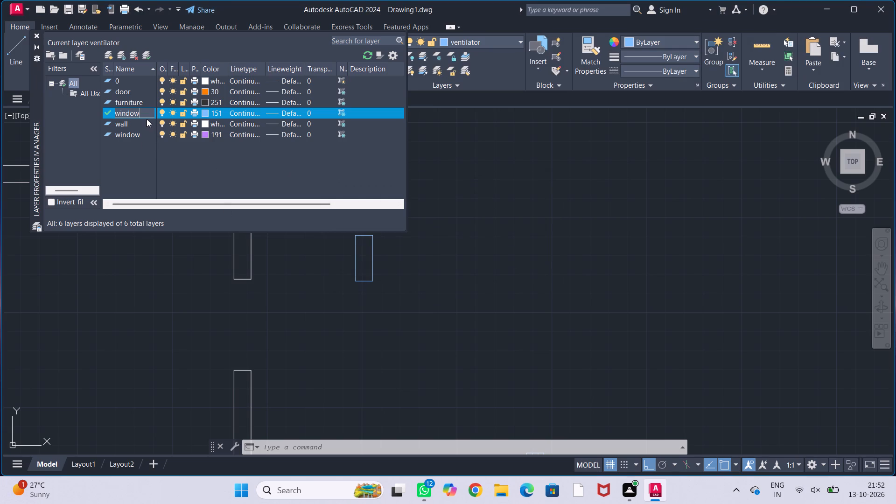
pyautogui.click(142, 132)
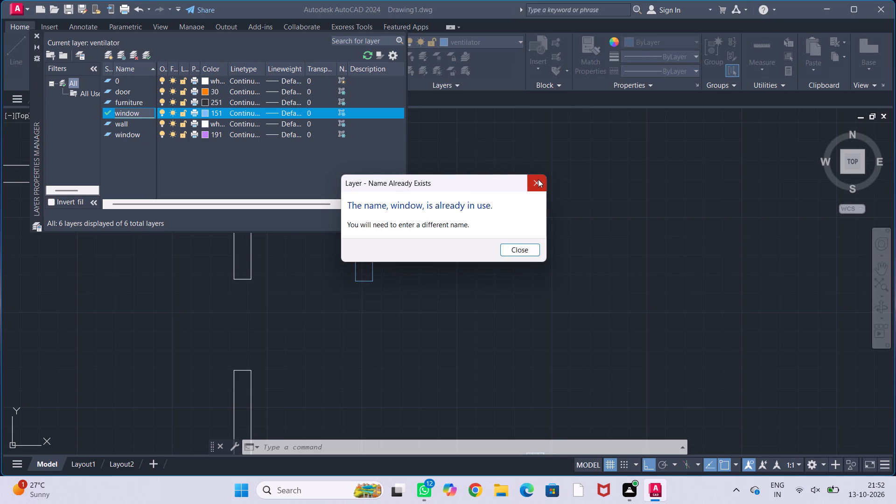
pyautogui.click(538, 180)
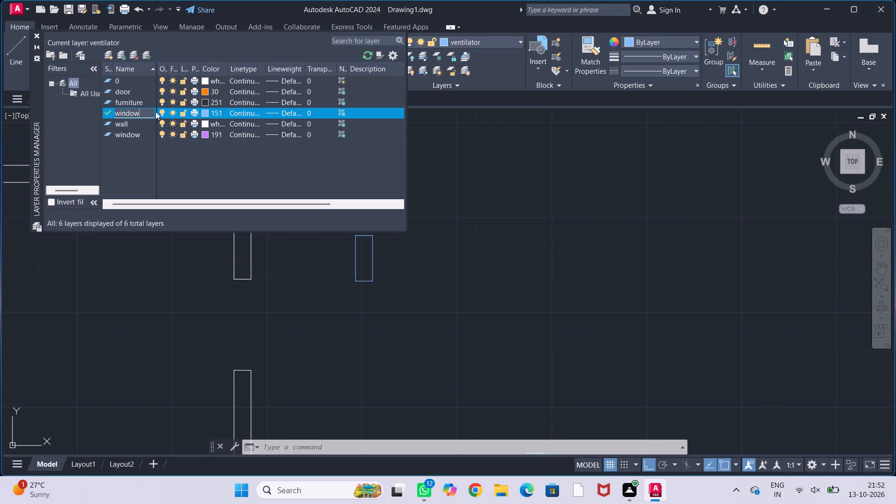
# Extend the layer name being edited to window1.
pyautogui.press('1')
pyautogui.click(207, 169)
# Make the original window layer, colour 191, current and rename it as ventilator.
pyautogui.doubleClick(131, 133)
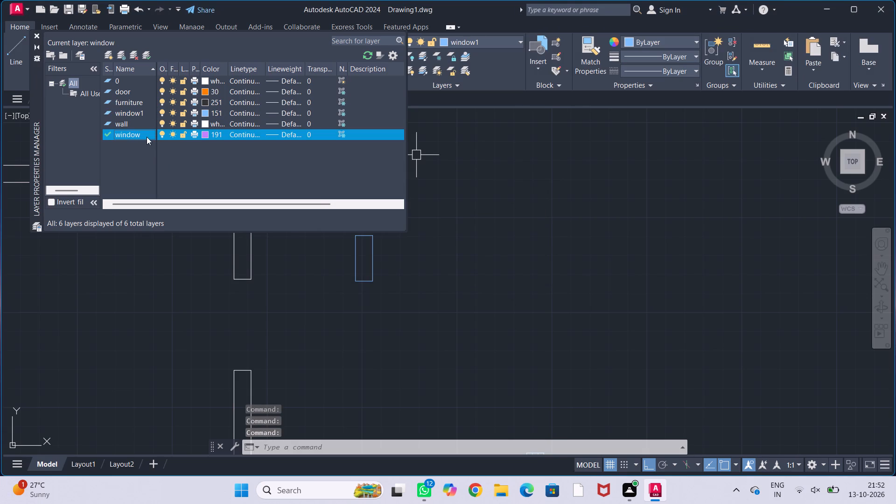
pyautogui.click(147, 136)
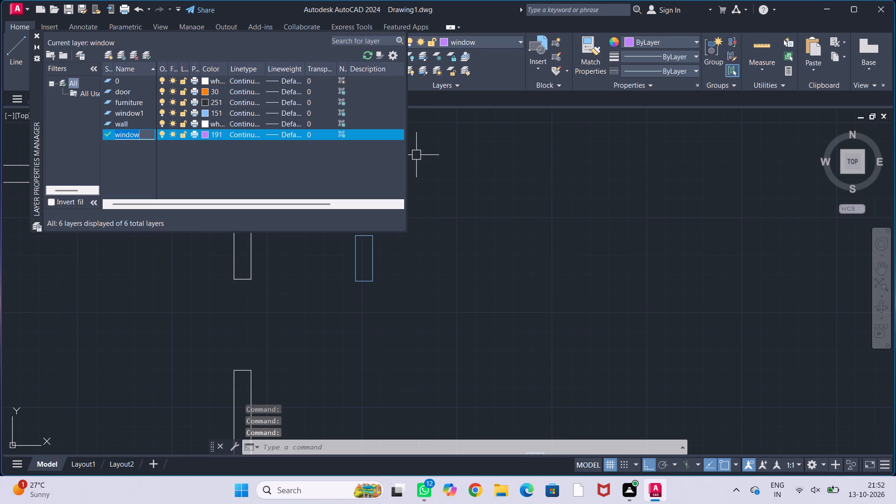
pyautogui.press('BackSpace')
pyautogui.write('ventilator')
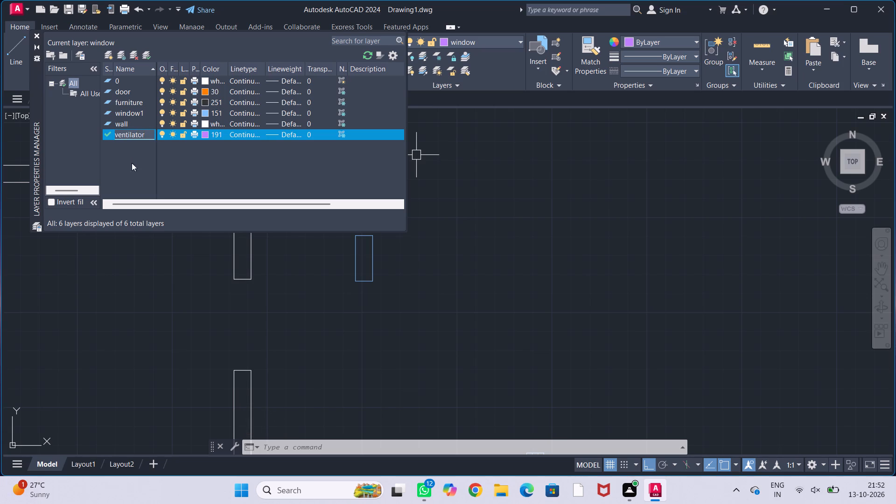
pyautogui.click(138, 166)
pyautogui.scroll(-1, 234, 176)
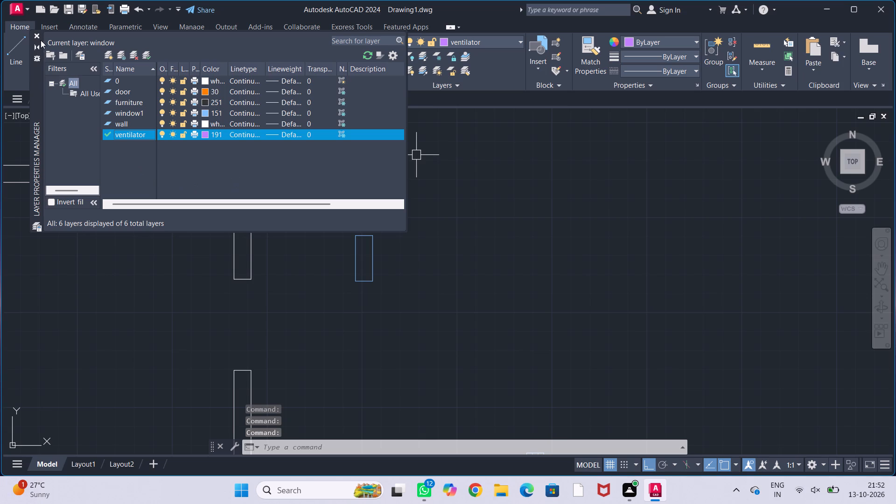
pyautogui.click(39, 33)
# Assign the small upright rectangle beside the plan's upper right wall to the ventilator layer.
pyautogui.scroll(-2, 482, 208)
pyautogui.moveTo(454, 226); pyautogui.dragTo(415, 212, button='middle')
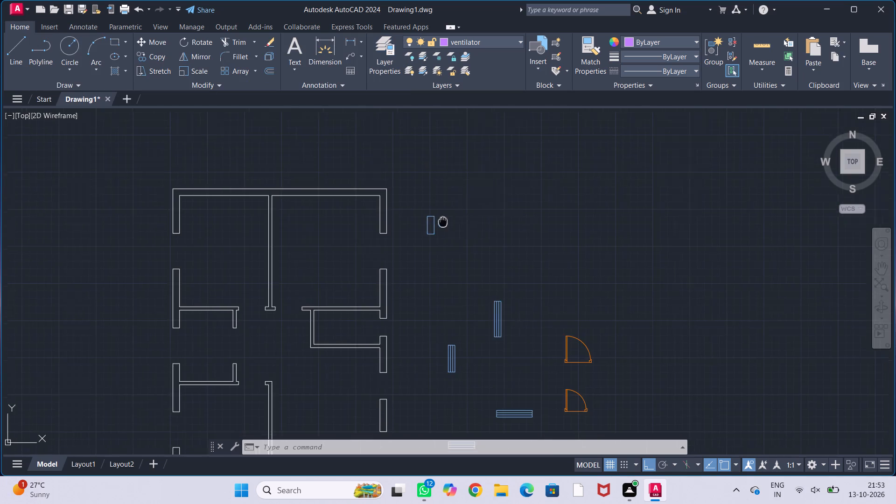
pyautogui.moveTo(415, 212); pyautogui.dragTo(400, 205, button='middle')
pyautogui.scroll(1, 398, 208)
pyautogui.moveTo(320, 162); pyautogui.dragTo(348, 163)
pyautogui.click(395, 257)
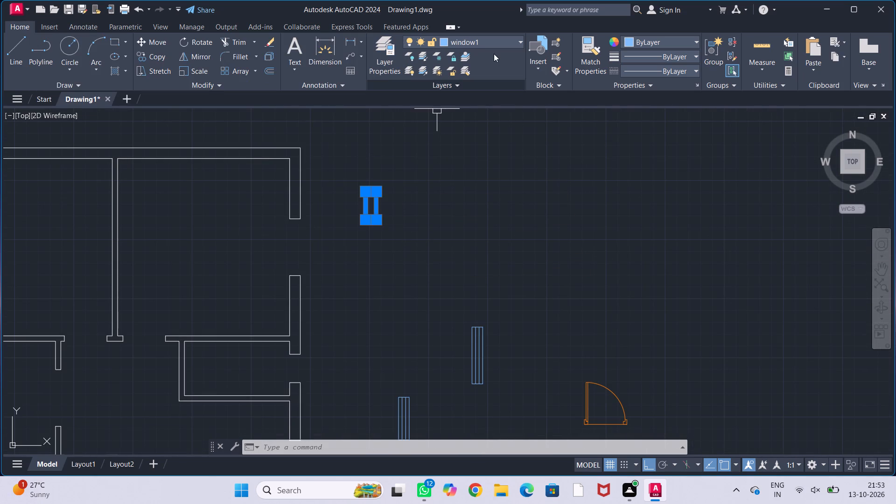
pyautogui.click(500, 43)
pyautogui.click(475, 100)
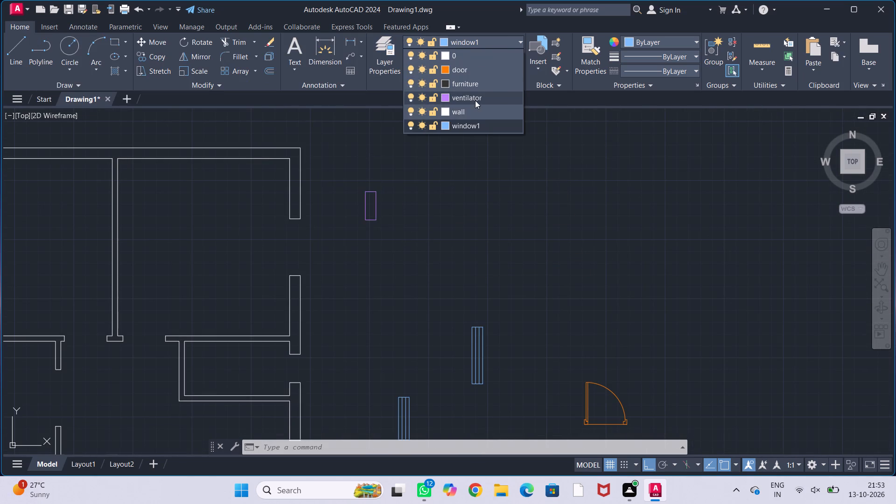
pyautogui.press('Escape')
pyautogui.press('Escape')
pyautogui.press('Escape')
# Draw a vertical centre line in the ventilator rectangle, from its top edge midpoint to its bottom edge midpoint.
pyautogui.scroll(2, 378, 218)
pyautogui.moveTo(428, 204); pyautogui.dragTo(437, 234, button='middle')
pyautogui.scroll(1, 436, 226)
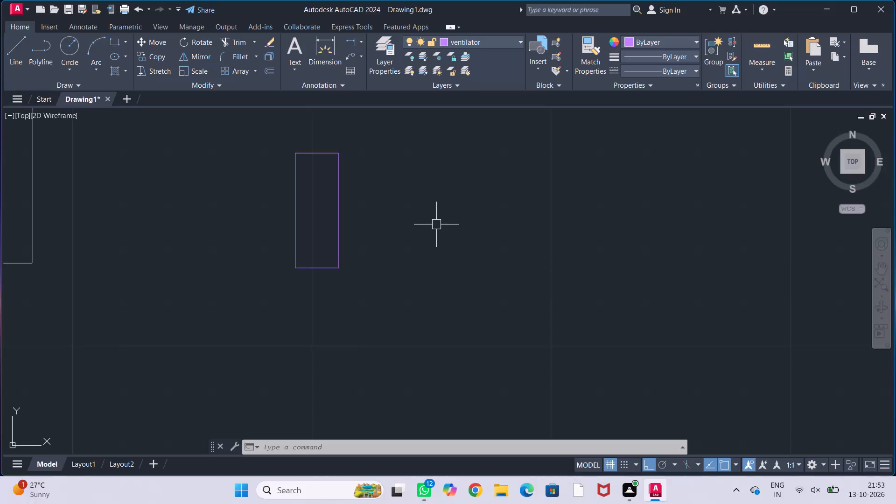
pyautogui.press('l')
pyautogui.press('Return')
pyautogui.moveTo(321, 156); pyautogui.dragTo(322, 161)
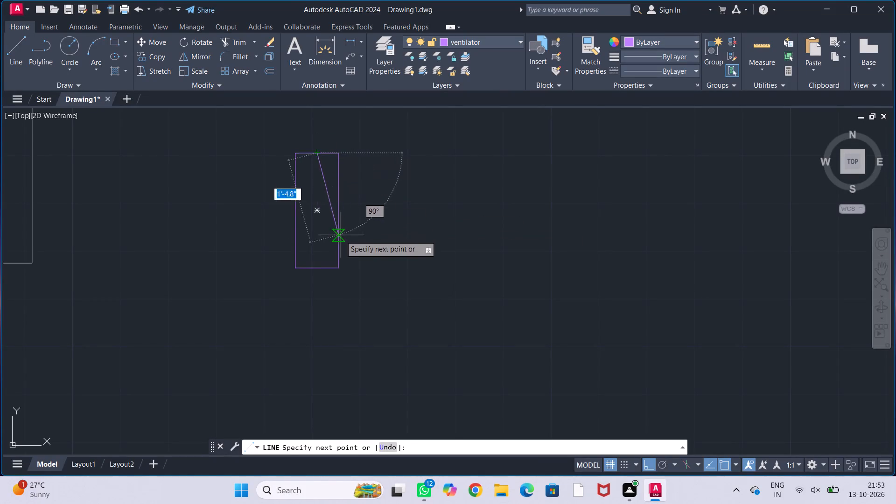
pyautogui.click(318, 268)
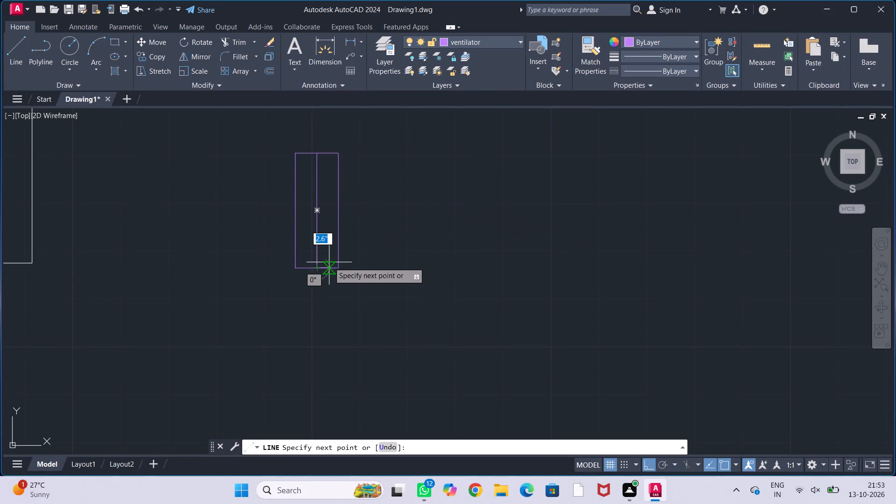
pyautogui.press('Escape')
pyautogui.press('Escape')
pyautogui.press('Escape')
pyautogui.press('Escape')
# Offset the ventilator's centre line 1" to both sides.
pyautogui.moveTo(381, 206); pyautogui.dragTo(407, 236, button='middle')
pyautogui.write('off')
pyautogui.press('Return')
pyautogui.write('1"')
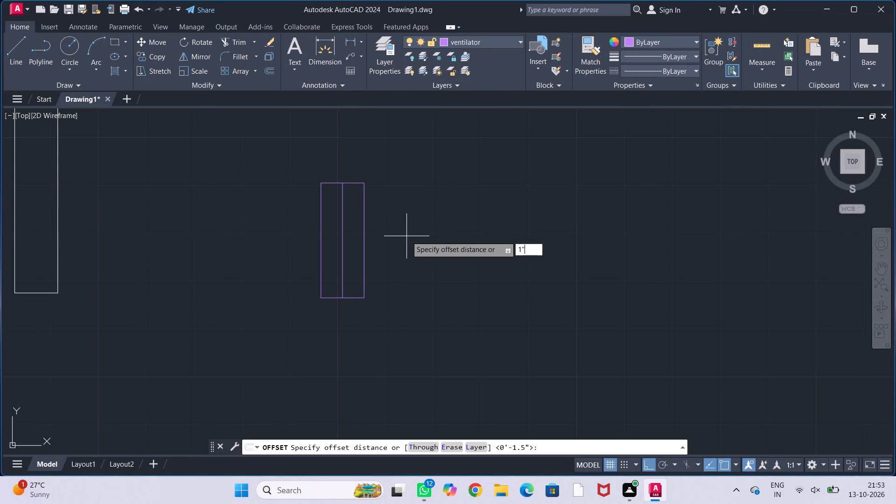
pyautogui.press('Return')
pyautogui.click(339, 265)
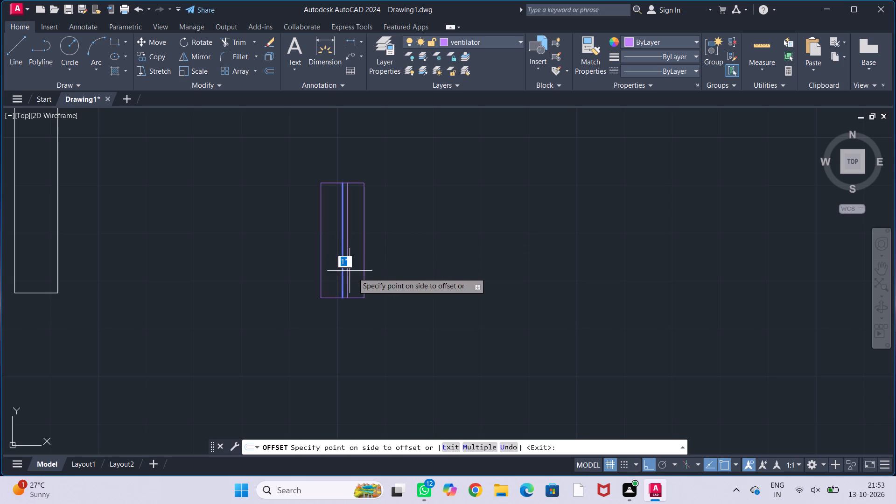
pyautogui.click(360, 277)
pyautogui.click(342, 285)
pyautogui.click(329, 281)
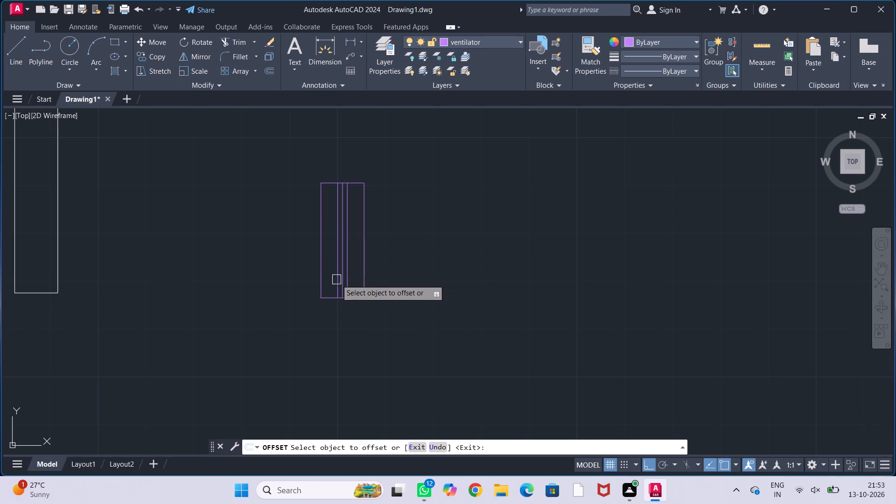
pyautogui.press('Escape')
pyautogui.press('Escape')
pyautogui.press('Escape')
pyautogui.press('Escape')
# Delete the original centre line between the two offset lines in the ventilator.
pyautogui.scroll(2, 342, 279)
pyautogui.click(340, 289)
pyautogui.press('Delete')
# Define the ventilator rectangle and its two inner lines as a block named v.
pyautogui.scroll(-3, 544, 270)
pyautogui.moveTo(543, 258); pyautogui.dragTo(496, 241, button='middle')
pyautogui.moveTo(404, 172); pyautogui.dragTo(422, 172)
pyautogui.click(488, 317)
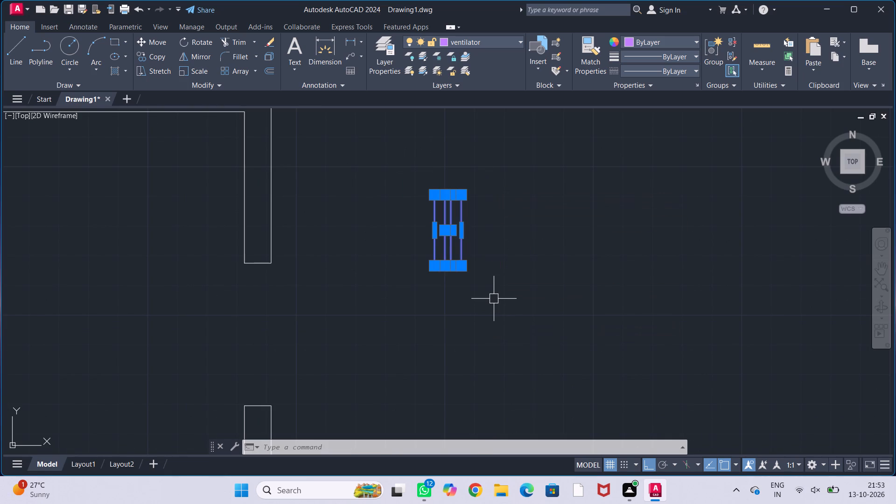
pyautogui.press('b')
pyautogui.press('Return')
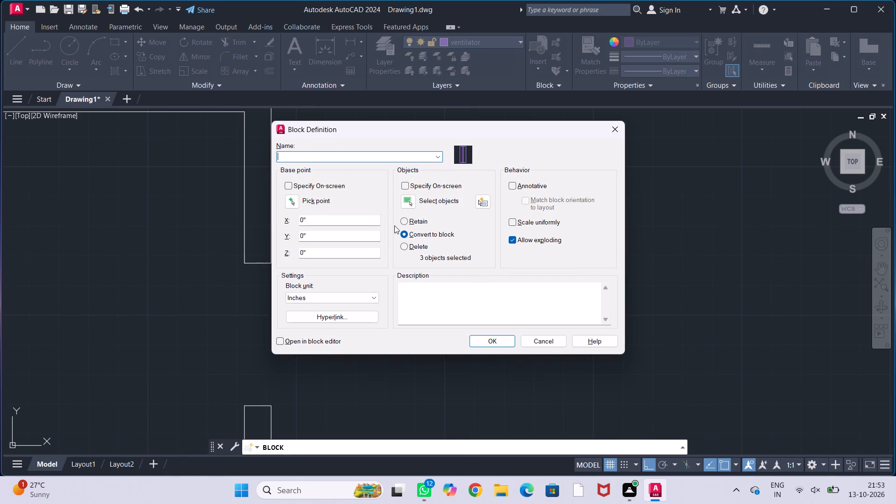
pyautogui.click(337, 158)
pyautogui.press('v')
pyautogui.press('Return')
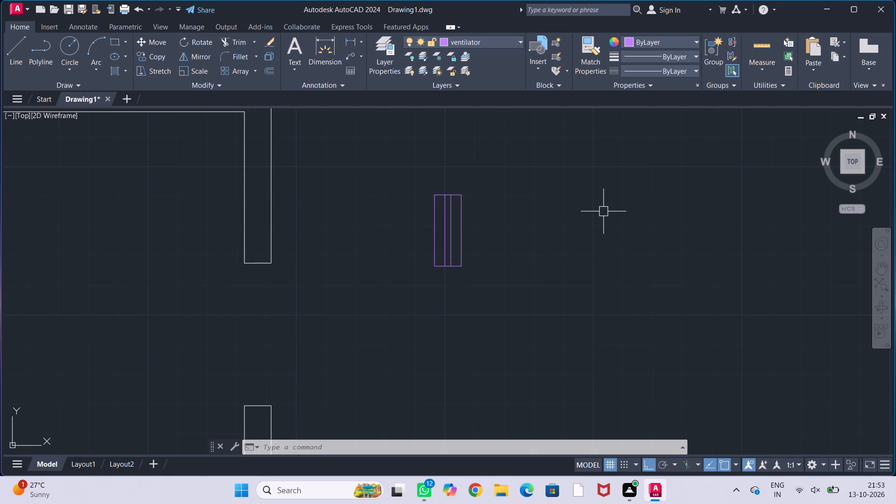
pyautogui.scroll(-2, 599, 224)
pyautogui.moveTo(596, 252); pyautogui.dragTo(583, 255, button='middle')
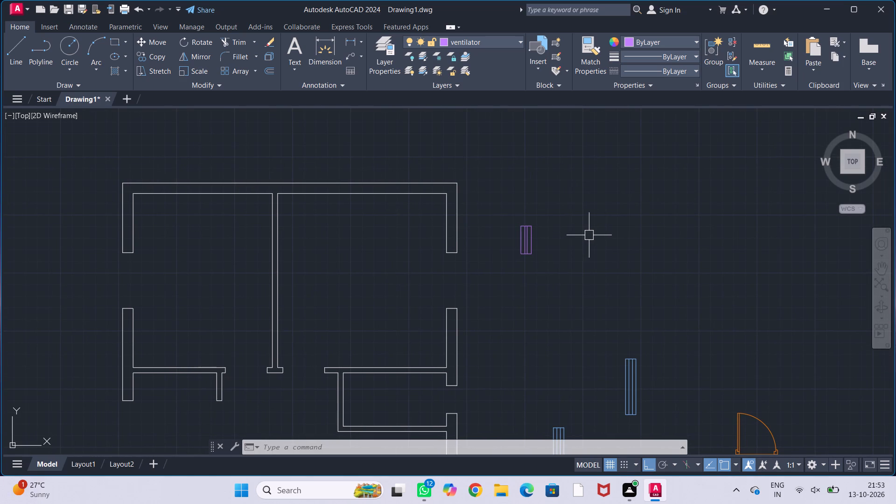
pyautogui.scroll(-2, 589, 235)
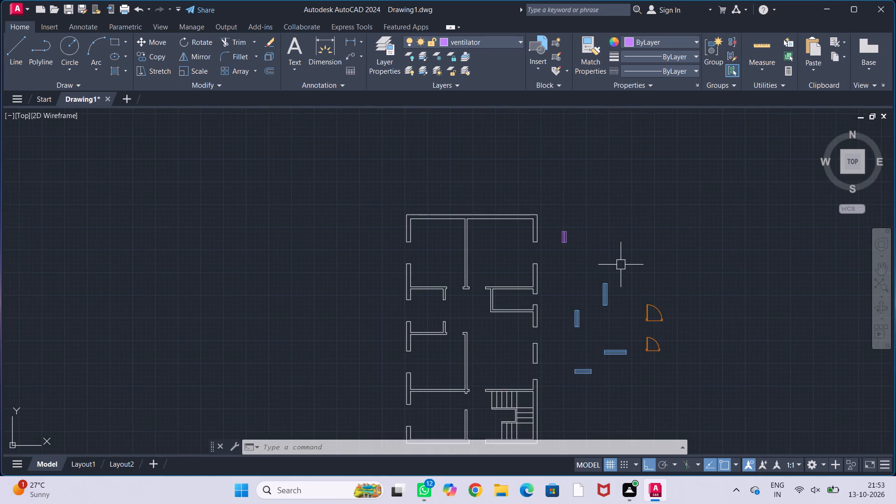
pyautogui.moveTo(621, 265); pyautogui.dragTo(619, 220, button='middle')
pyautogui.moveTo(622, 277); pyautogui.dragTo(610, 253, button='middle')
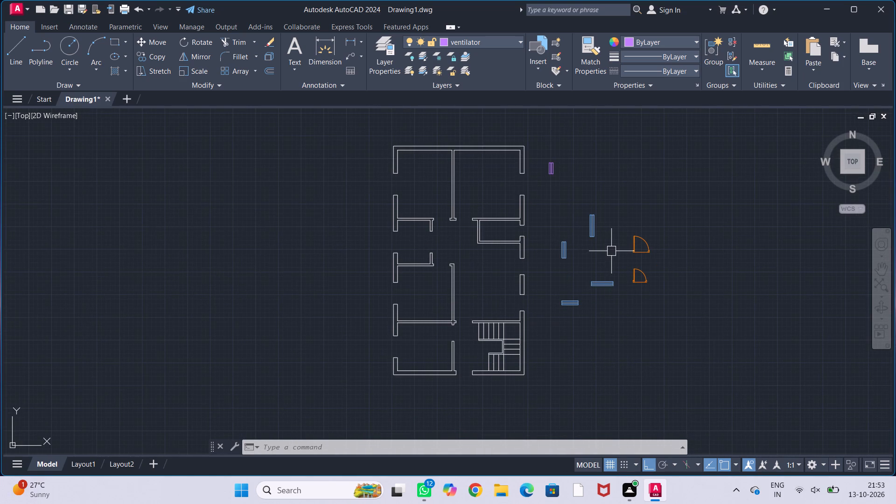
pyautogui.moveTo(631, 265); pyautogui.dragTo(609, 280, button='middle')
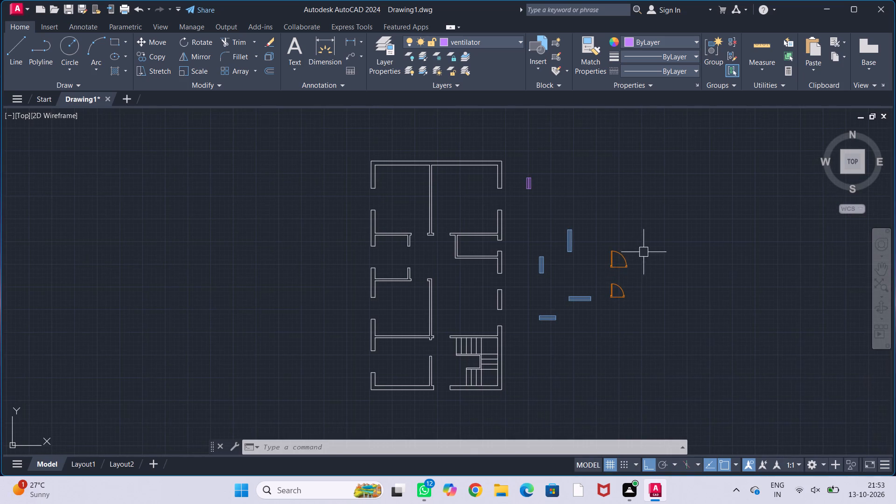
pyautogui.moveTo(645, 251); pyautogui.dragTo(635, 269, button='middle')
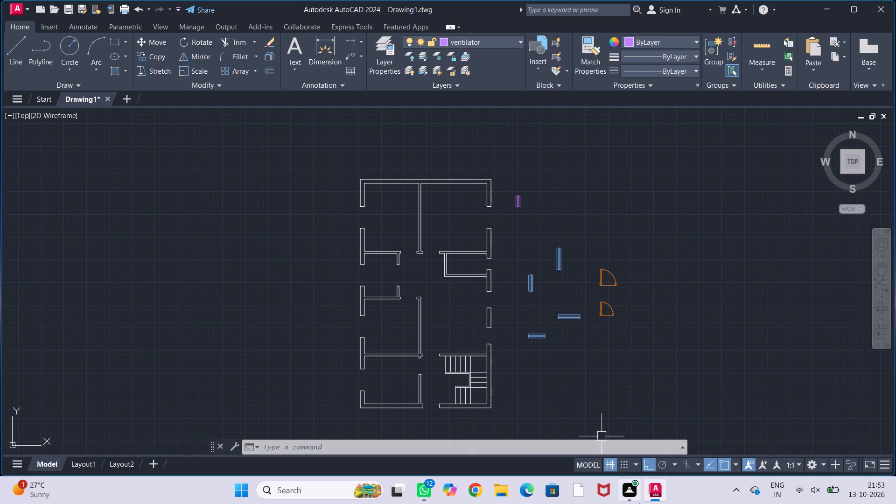
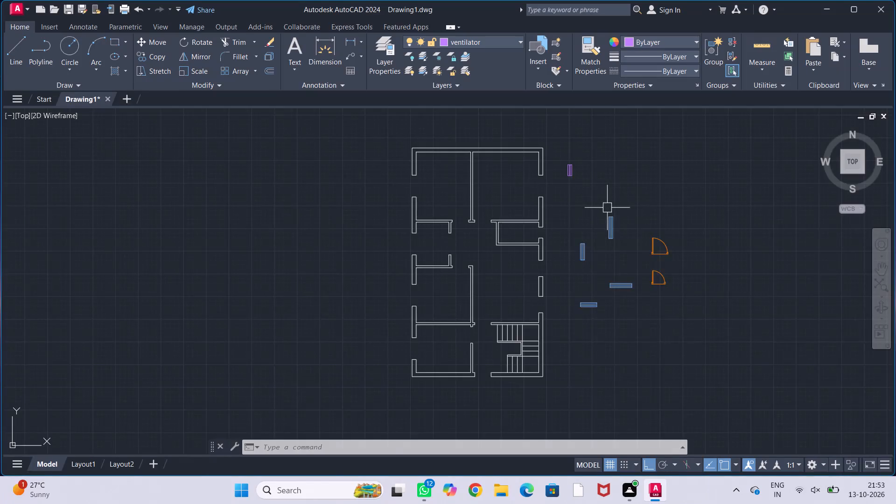
# Move the longer vertical window block by its lower-left corner into the upper-left room's opening in the plan's left outer wall.
pyautogui.scroll(1, 615, 217)
pyautogui.click(611, 241)
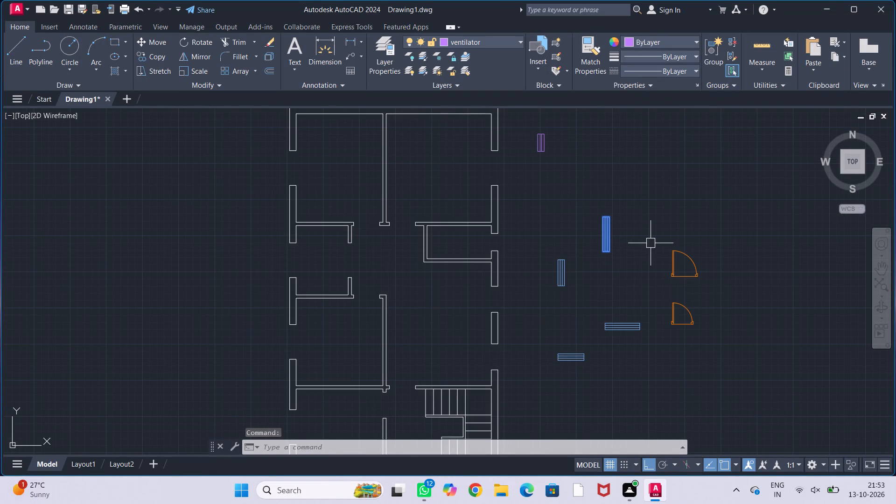
pyautogui.press('m')
pyautogui.press('Return')
pyautogui.scroll(2, 602, 263)
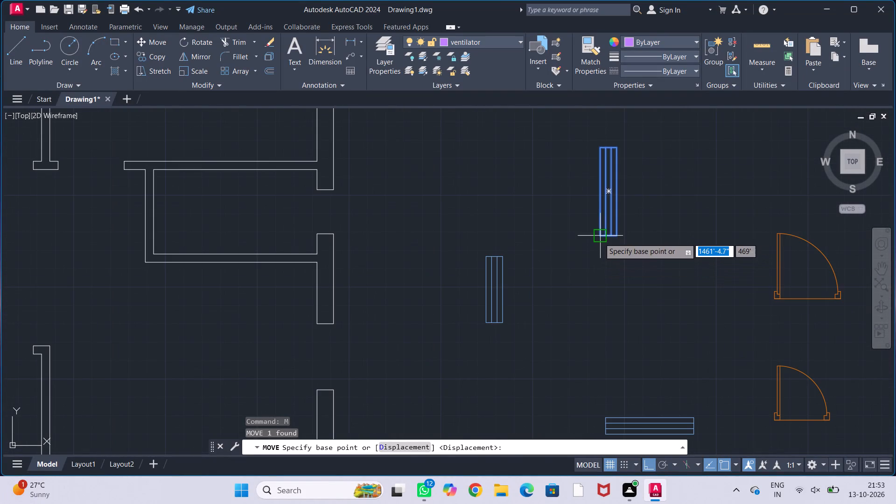
pyautogui.click(599, 237)
pyautogui.scroll(-3, 534, 231)
pyautogui.moveTo(532, 222); pyautogui.dragTo(593, 232, button='middle')
pyautogui.scroll(3, 384, 191)
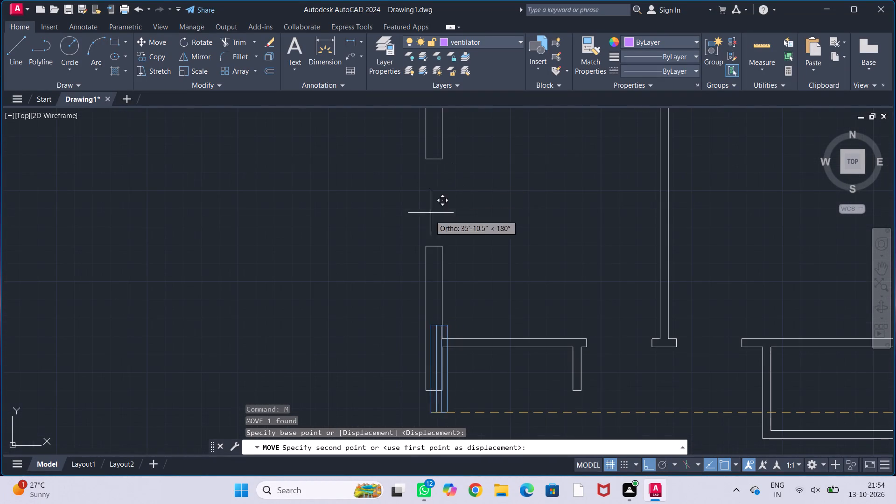
pyautogui.click(425, 251)
# Copy the placed window from its lower-right corner into the opening of the upper-right room's outer wall.
pyautogui.scroll(-2, 545, 226)
pyautogui.moveTo(545, 226); pyautogui.dragTo(465, 220, button='middle')
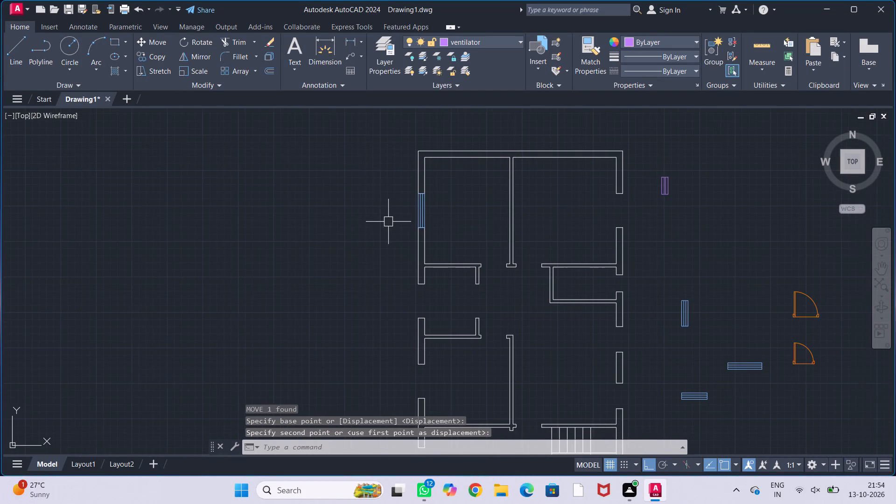
pyautogui.click(426, 214)
pyautogui.write('co')
pyautogui.press('Return')
pyautogui.scroll(2, 416, 227)
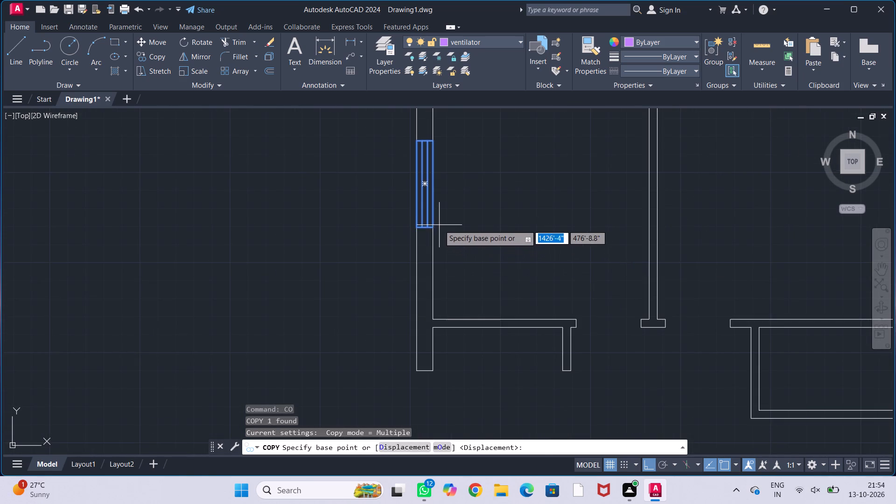
pyautogui.click(434, 227)
pyautogui.scroll(-3, 522, 229)
pyautogui.moveTo(522, 229); pyautogui.dragTo(388, 239, button='middle')
pyautogui.scroll(2, 467, 238)
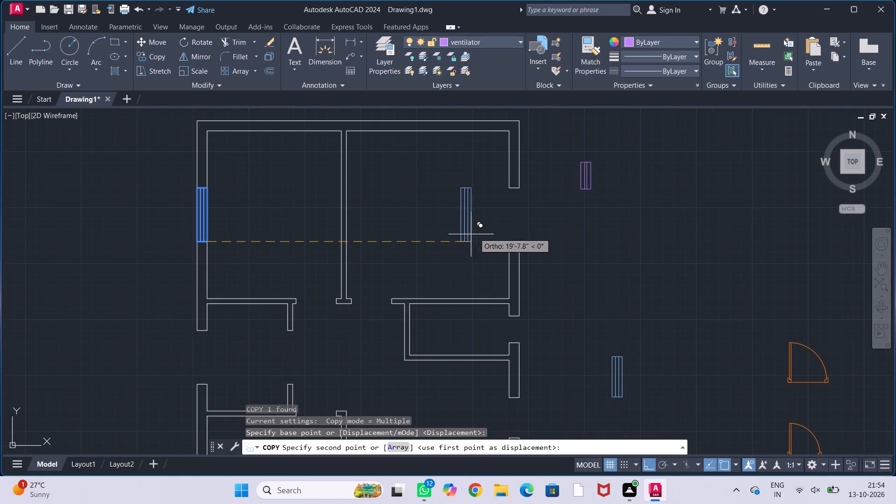
pyautogui.scroll(2, 506, 226)
pyautogui.click(539, 264)
# Place further copies of the same window in the three remaining openings down the plan's left outer wall.
pyautogui.scroll(-3, 460, 260)
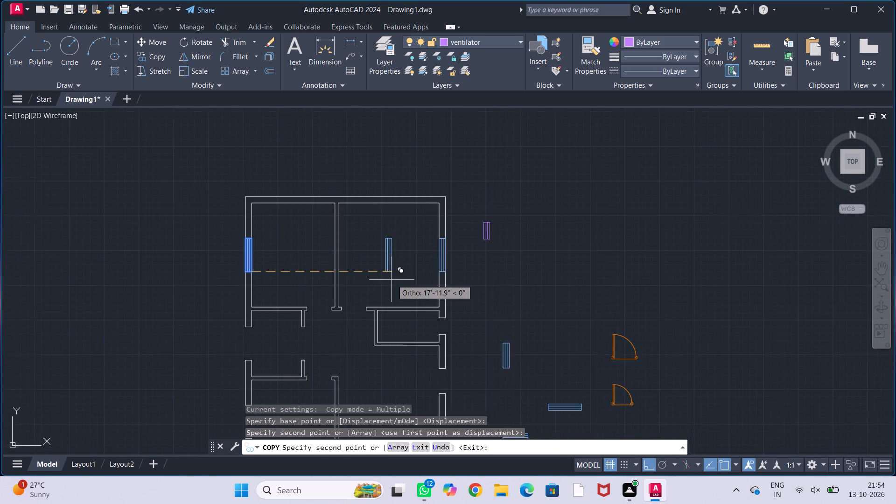
pyautogui.moveTo(392, 280); pyautogui.dragTo(488, 193, button='middle')
pyautogui.moveTo(487, 265); pyautogui.dragTo(492, 248, button='middle')
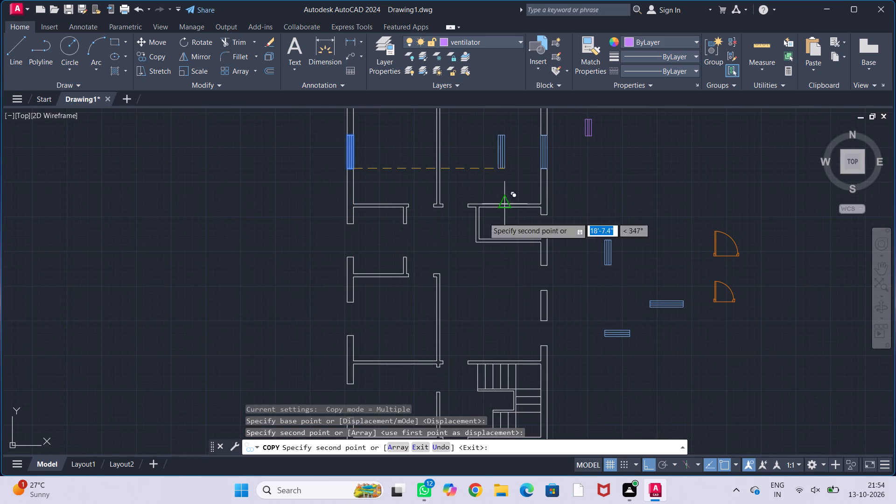
pyautogui.scroll(2, 355, 243)
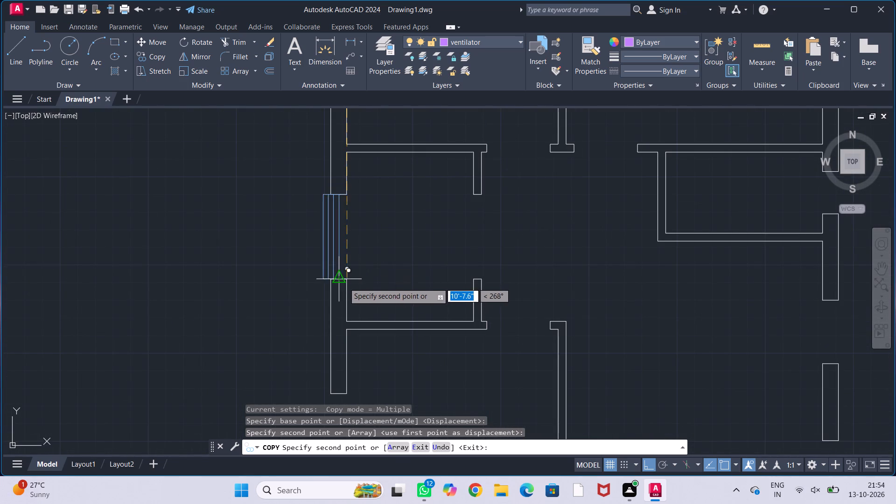
pyautogui.click(349, 282)
pyautogui.scroll(-2, 409, 258)
pyautogui.moveTo(406, 277); pyautogui.dragTo(420, 186, button='middle')
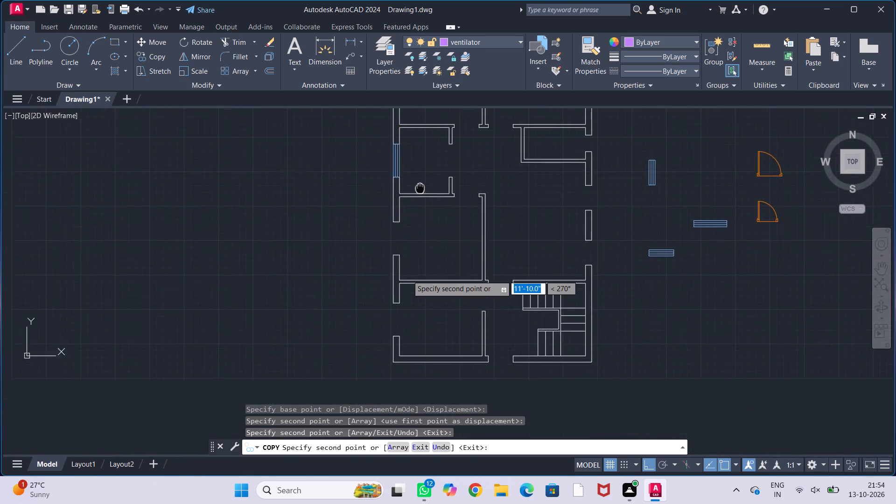
pyautogui.scroll(2, 410, 259)
pyautogui.click(377, 249)
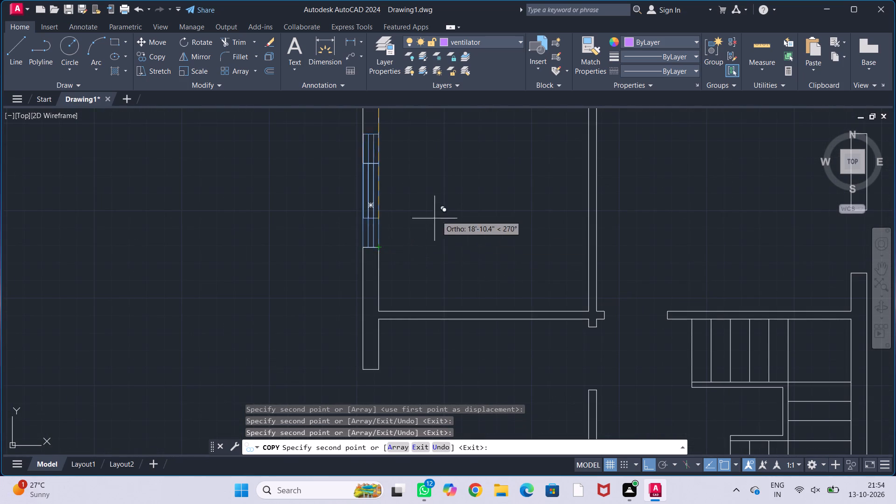
pyautogui.scroll(-3, 441, 208)
pyautogui.moveTo(441, 241); pyautogui.dragTo(440, 208, button='middle')
pyautogui.scroll(3, 429, 244)
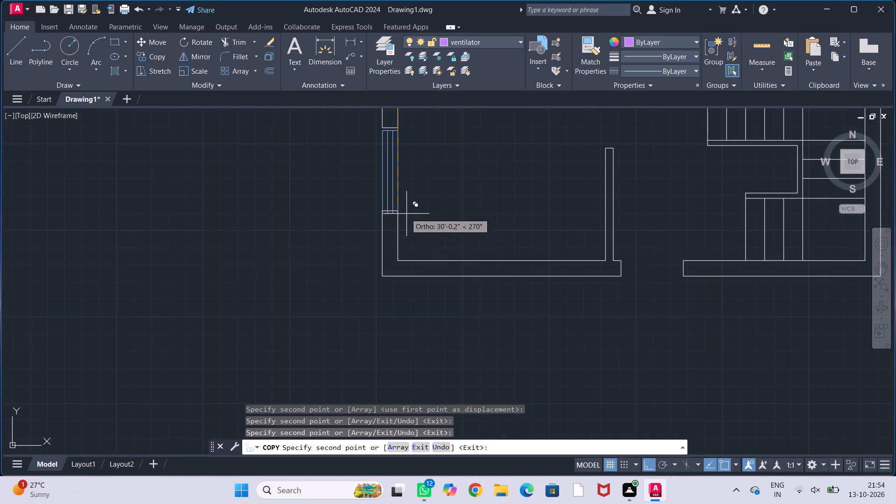
pyautogui.click(400, 211)
pyautogui.scroll(-2, 525, 219)
pyautogui.moveTo(525, 217); pyautogui.dragTo(446, 309, button='middle')
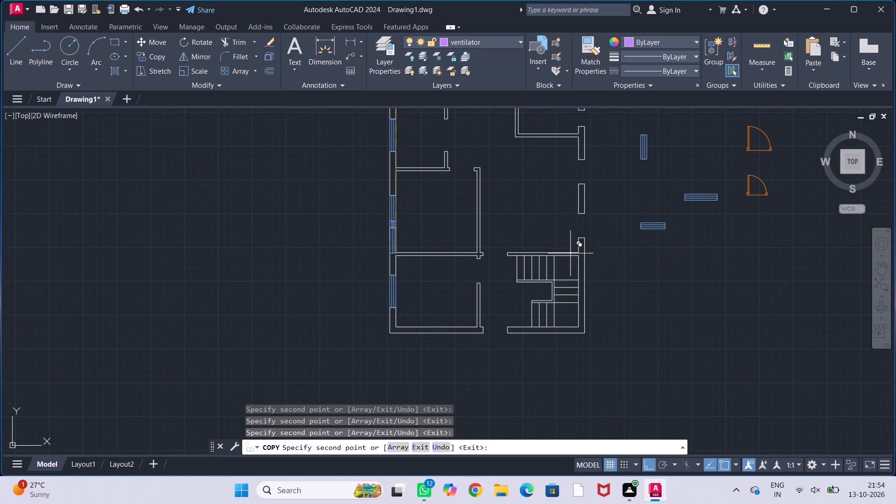
pyautogui.moveTo(606, 214); pyautogui.dragTo(578, 305, button='middle')
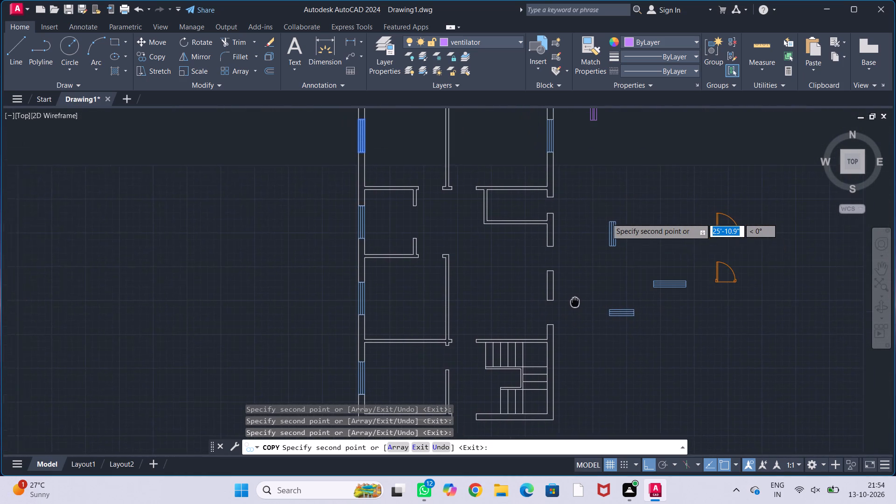
pyautogui.moveTo(578, 305); pyautogui.dragTo(581, 307, button='middle')
pyautogui.press('Escape')
pyautogui.press('Escape')
pyautogui.press('Escape')
pyautogui.press('Escape')
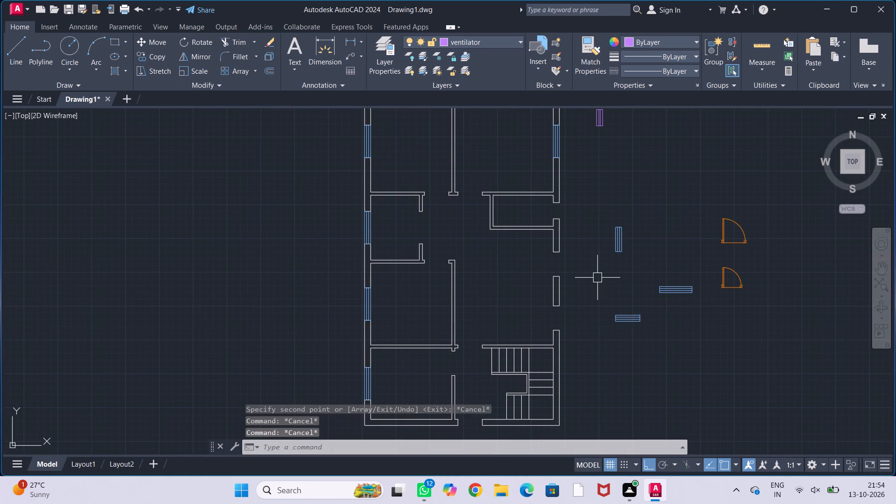
# On the wall layer, draw a line across the lower-left room's bottom wall, starting at the inner face's midpoint.
pyautogui.scroll(-1, 597, 278)
pyautogui.moveTo(596, 285); pyautogui.dragTo(572, 286, button='middle')
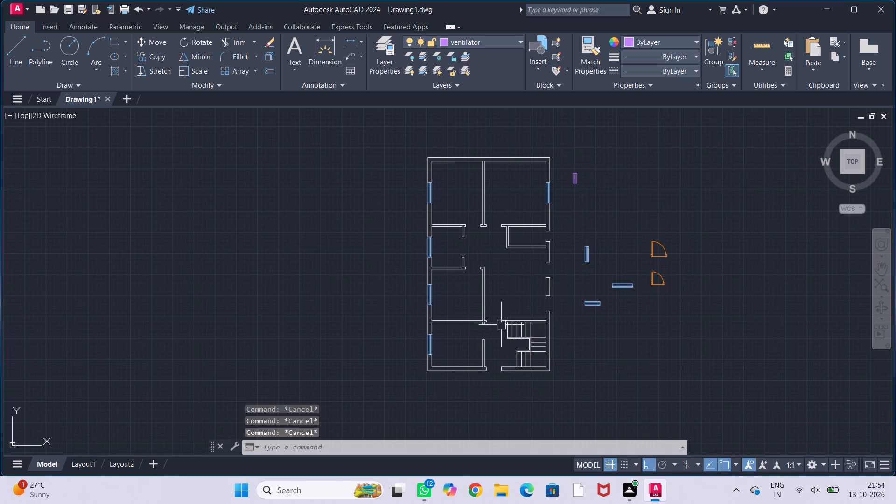
pyautogui.moveTo(452, 344); pyautogui.dragTo(461, 281, button='middle')
pyautogui.scroll(2, 451, 321)
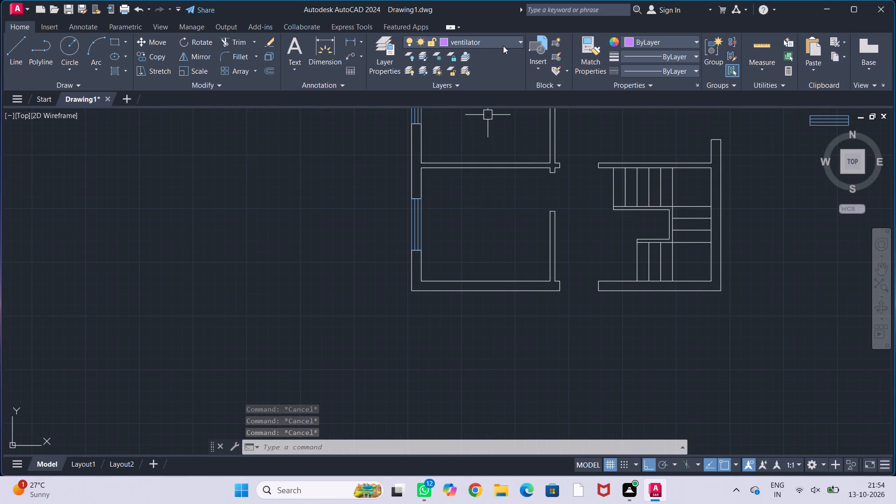
pyautogui.click(503, 46)
pyautogui.click(514, 111)
pyautogui.scroll(1, 493, 260)
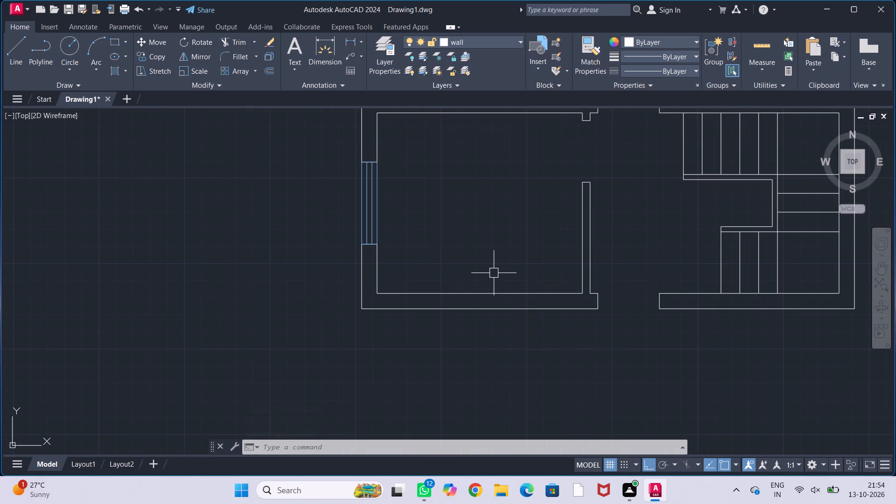
pyautogui.press('l')
pyautogui.press('Return')
pyautogui.moveTo(482, 294); pyautogui.dragTo(486, 313)
pyautogui.click(480, 313)
pyautogui.press('Escape')
pyautogui.press('Escape')
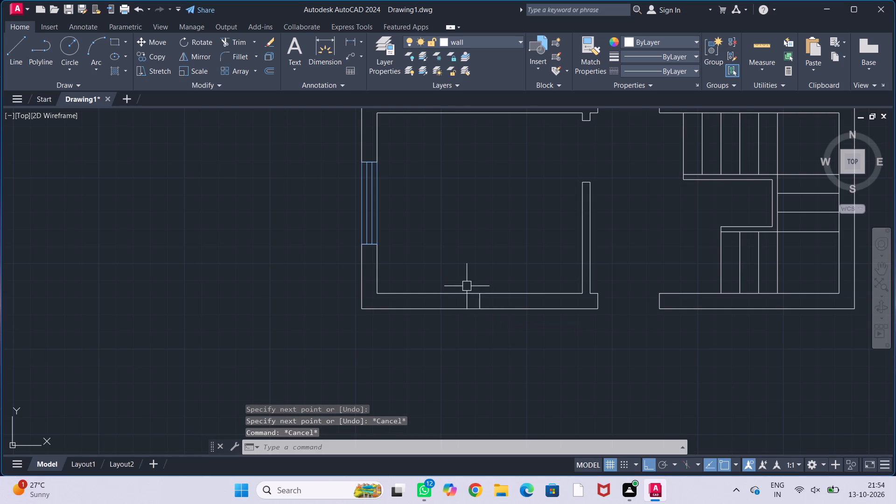
# Offset the line across the lower-left room's bottom wall by 2' to both sides.
pyautogui.scroll(2, 475, 297)
pyautogui.moveTo(506, 324); pyautogui.dragTo(478, 303, button='middle')
pyautogui.press('o')
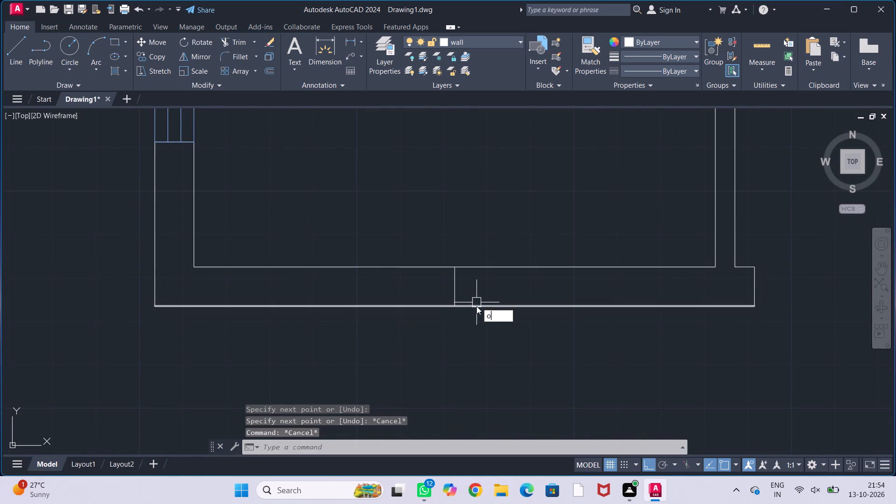
pyautogui.write('ff')
pyautogui.press('Return')
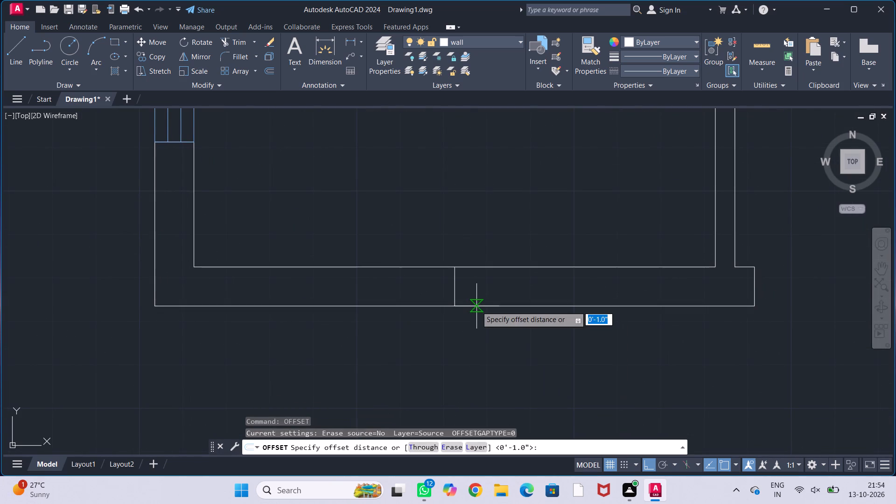
pyautogui.write("2'")
pyautogui.press('Return')
pyautogui.click(456, 286)
pyautogui.click(583, 294)
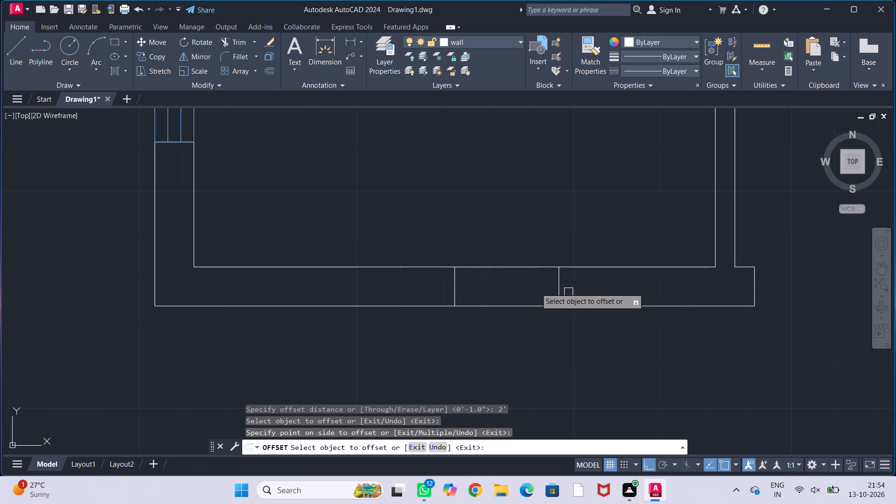
pyautogui.click(458, 294)
pyautogui.click(396, 290)
pyautogui.press('Escape')
pyautogui.press('Escape')
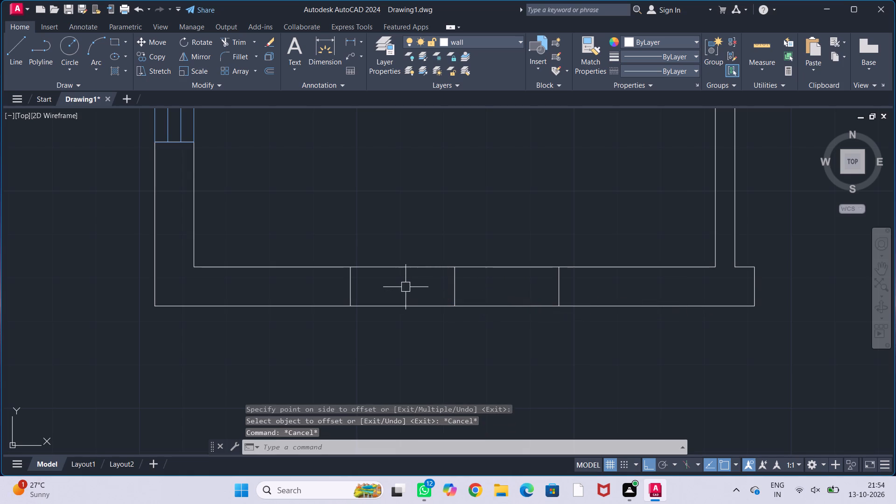
pyautogui.press('Escape')
pyautogui.press('Escape')
pyautogui.press('Escape')
# Trim the wall lines between the two offset lines and remove the centre line to open the lower-left room's bottom wall.
pyautogui.press('t')
pyautogui.press('r')
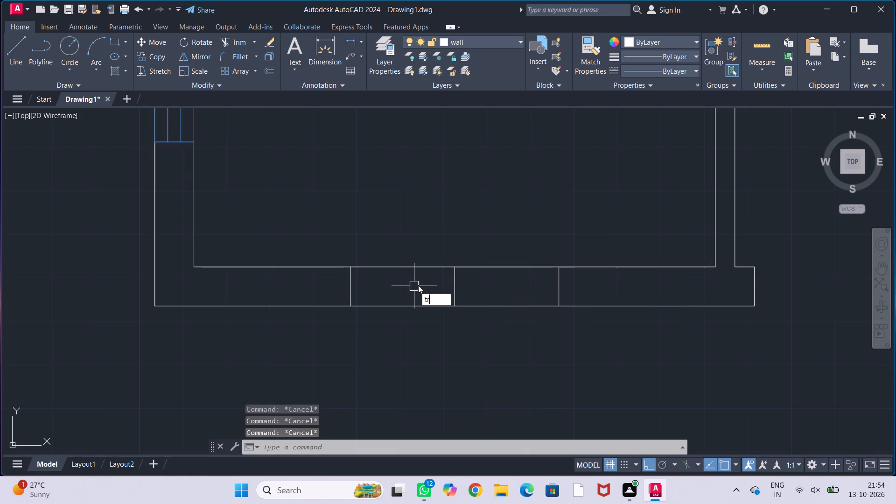
pyautogui.press('Return')
pyautogui.moveTo(412, 235); pyautogui.dragTo(412, 361)
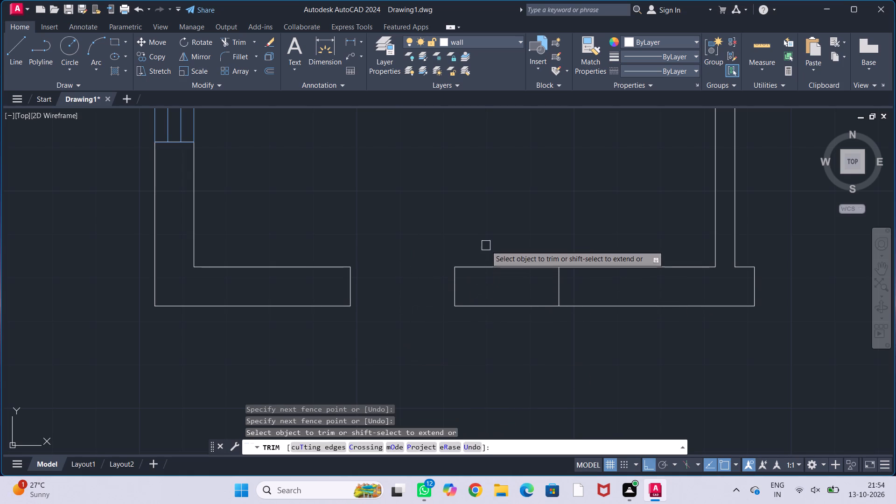
pyautogui.moveTo(486, 245); pyautogui.dragTo(500, 344)
pyautogui.click(454, 299)
pyautogui.press('Escape')
pyautogui.press('Escape')
pyautogui.press('Escape')
pyautogui.press('Escape')
pyautogui.press('Escape')
# Move the longer horizontal window block by its lower-left corner into the new opening in the lower-left room's bottom wall.
pyautogui.scroll(-2, 463, 292)
pyautogui.moveTo(463, 276); pyautogui.dragTo(454, 306, button='middle')
pyautogui.scroll(-2, 448, 303)
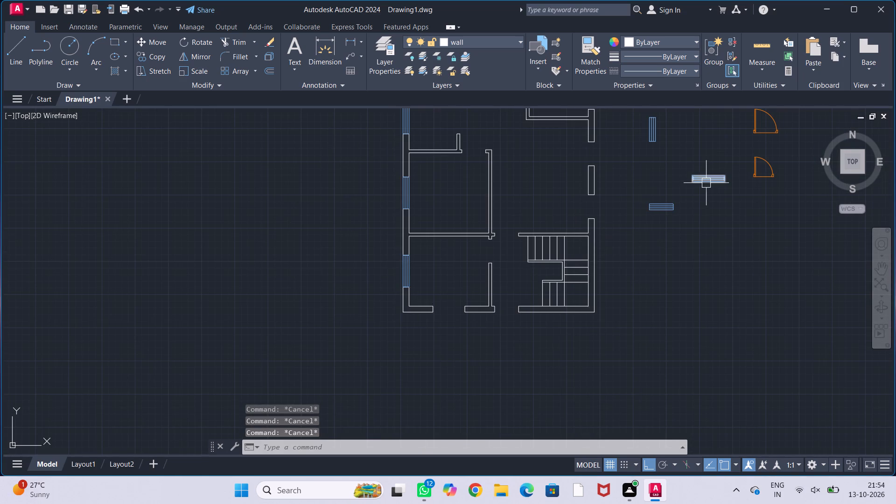
pyautogui.click(711, 177)
pyautogui.press('m')
pyautogui.press('Return')
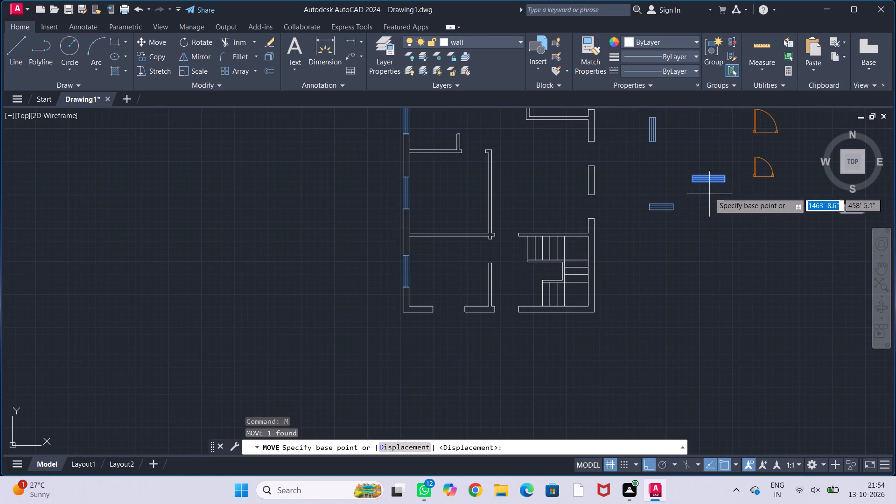
pyautogui.scroll(3, 701, 192)
pyautogui.click(655, 153)
pyautogui.scroll(-3, 598, 257)
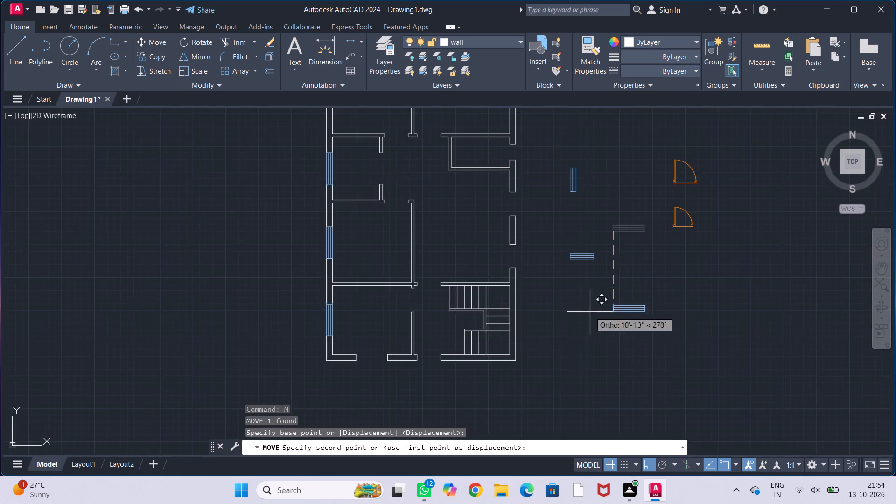
pyautogui.moveTo(591, 311); pyautogui.dragTo(632, 270, button='middle')
pyautogui.scroll(4, 413, 322)
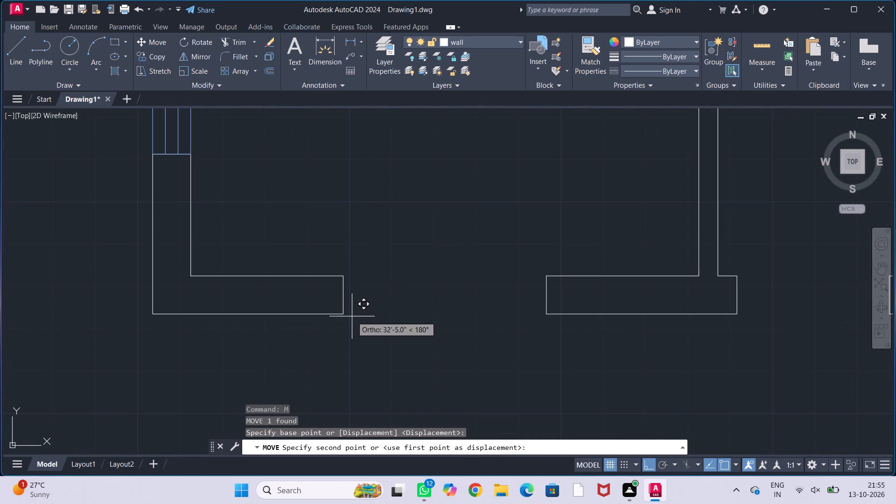
pyautogui.click(343, 315)
pyautogui.press('Escape')
pyautogui.press('Escape')
pyautogui.press('Escape')
pyautogui.press('Escape')
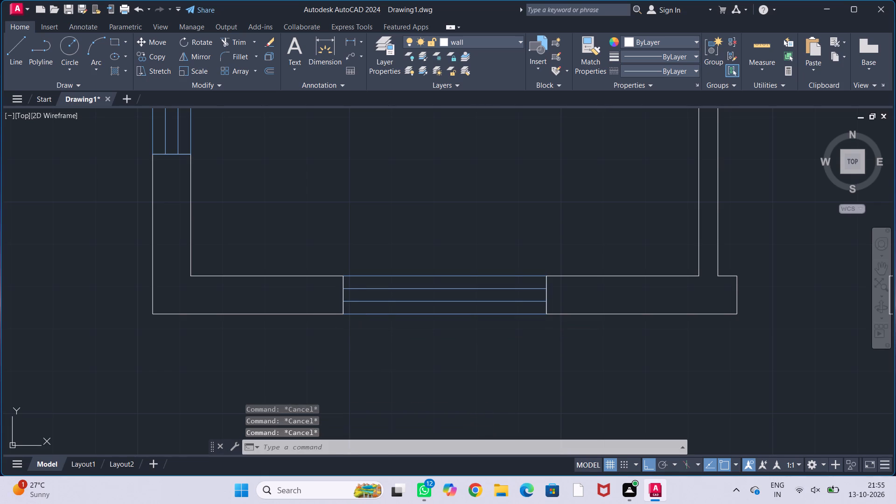
pyautogui.press('Escape')
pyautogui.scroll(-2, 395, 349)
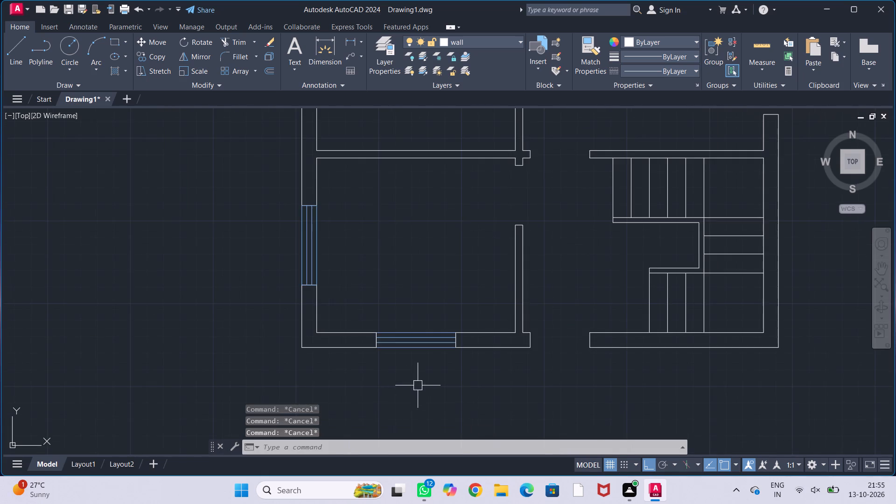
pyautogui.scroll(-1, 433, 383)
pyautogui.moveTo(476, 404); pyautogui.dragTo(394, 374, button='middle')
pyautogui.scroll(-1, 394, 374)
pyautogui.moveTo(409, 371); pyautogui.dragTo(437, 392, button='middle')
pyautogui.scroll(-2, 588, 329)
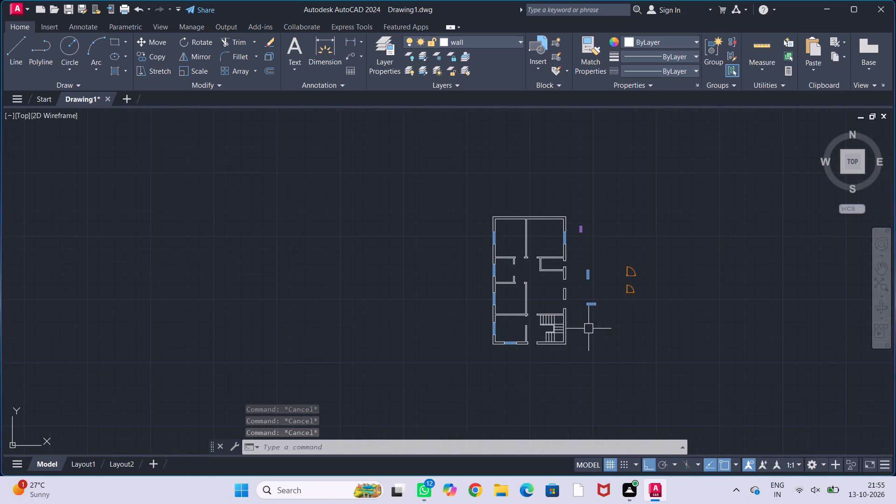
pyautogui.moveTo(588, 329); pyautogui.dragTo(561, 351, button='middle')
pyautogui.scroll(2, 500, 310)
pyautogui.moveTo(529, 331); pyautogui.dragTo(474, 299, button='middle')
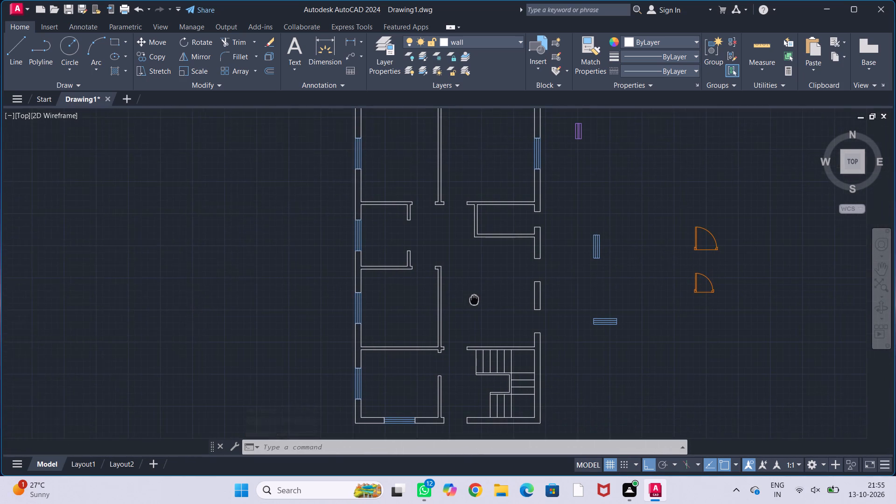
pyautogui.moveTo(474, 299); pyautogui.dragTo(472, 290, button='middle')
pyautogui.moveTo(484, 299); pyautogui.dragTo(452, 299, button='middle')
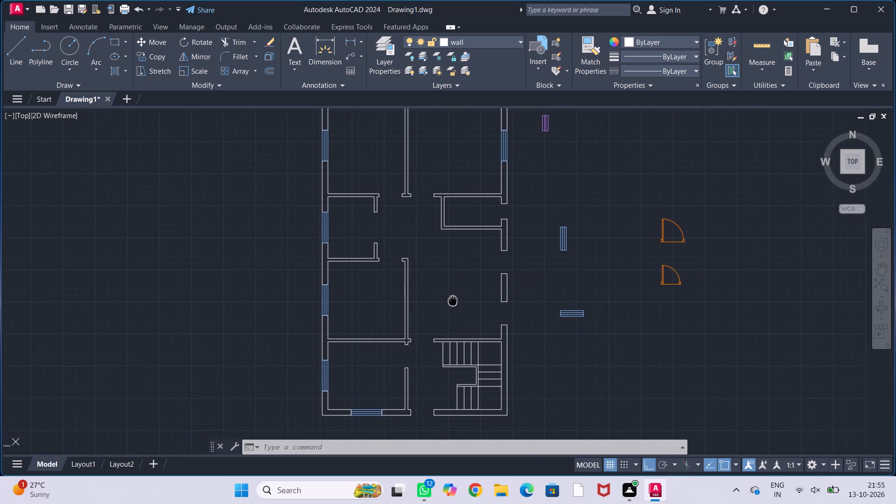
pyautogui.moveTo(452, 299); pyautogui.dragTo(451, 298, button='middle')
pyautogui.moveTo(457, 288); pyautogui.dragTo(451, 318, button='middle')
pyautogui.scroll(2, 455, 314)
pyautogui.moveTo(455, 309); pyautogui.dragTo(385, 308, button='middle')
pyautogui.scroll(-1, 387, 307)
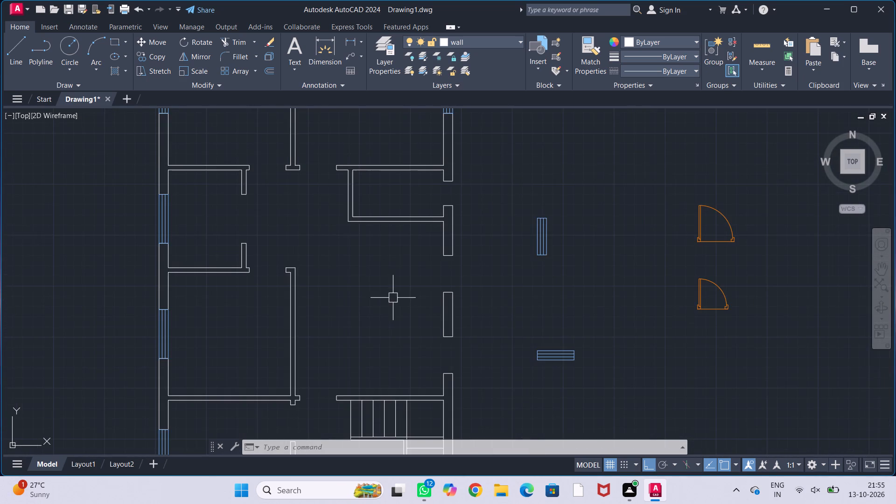
# Move the vertical window block by its lower-left corner into the upper opening in the hall's right outer wall, below the small ventilated room.
pyautogui.moveTo(393, 297); pyautogui.dragTo(403, 312, button='middle')
pyautogui.click(553, 265)
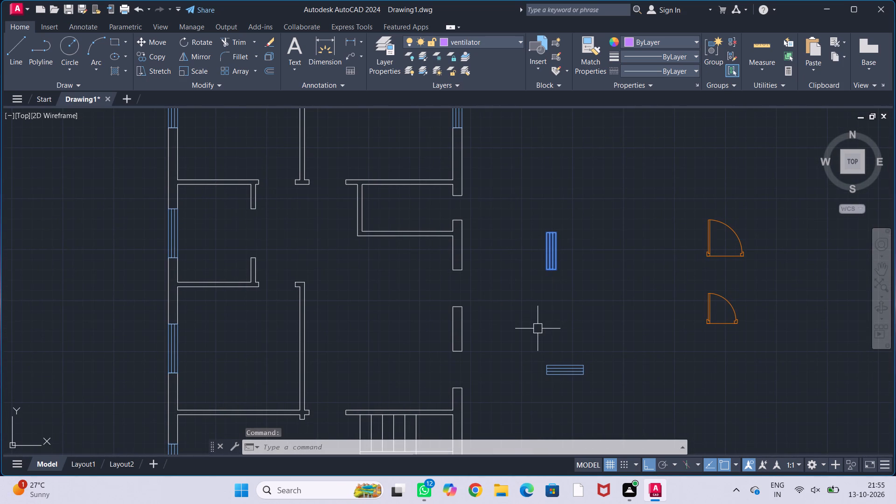
pyautogui.press('m')
pyautogui.press('Return')
pyautogui.scroll(1, 544, 286)
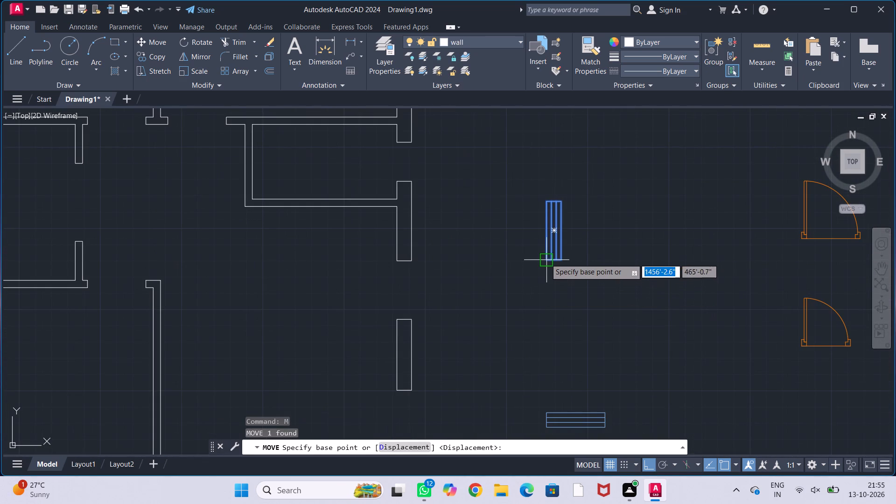
pyautogui.click(546, 259)
pyautogui.moveTo(454, 307); pyautogui.dragTo(498, 229, button='middle')
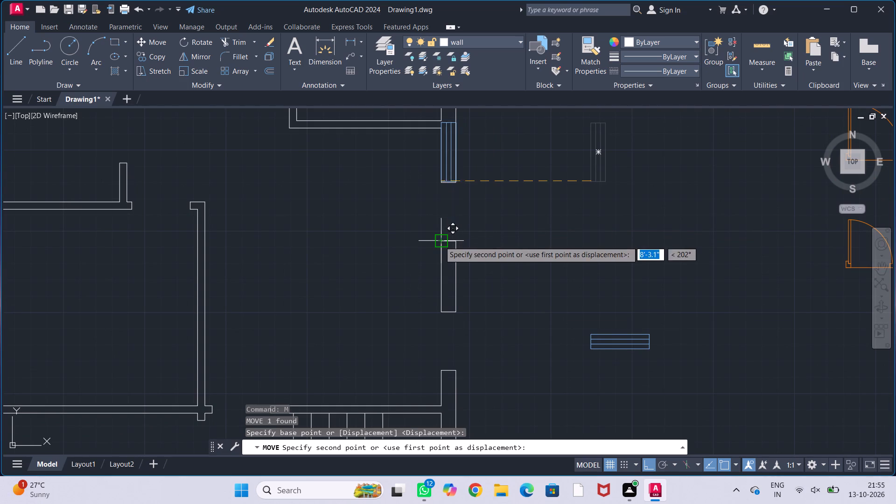
pyautogui.click(440, 241)
# Copy the newly placed window from its lower-left corner into the lower opening in the hall's right outer wall.
pyautogui.scroll(-1, 510, 248)
pyautogui.moveTo(516, 271); pyautogui.dragTo(524, 245, button='middle')
pyautogui.scroll(1, 469, 212)
pyautogui.click(482, 209)
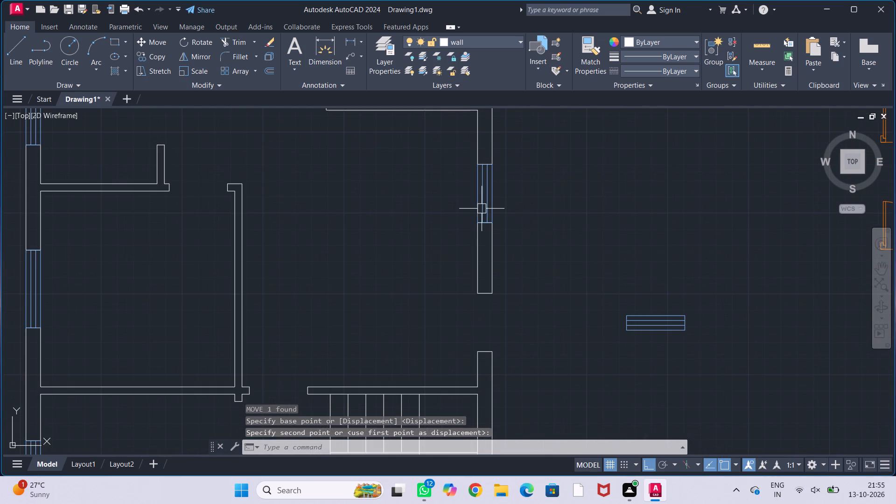
pyautogui.write('co')
pyautogui.press('Return')
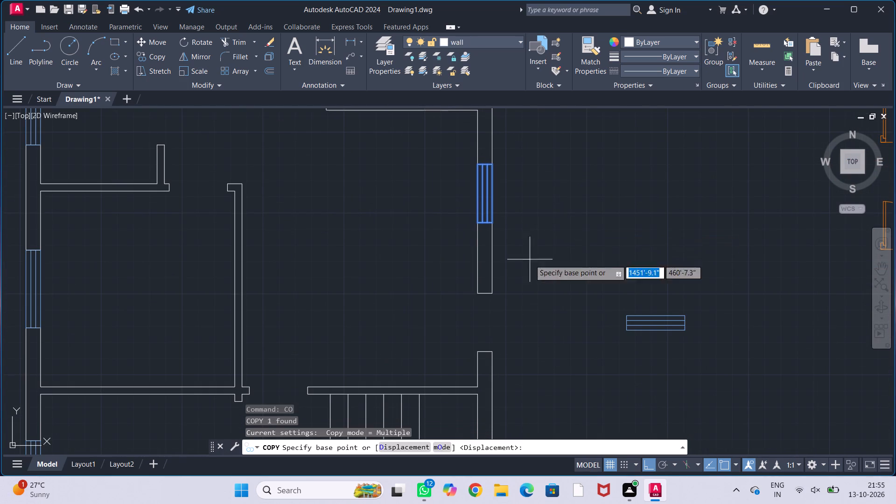
pyautogui.click(476, 223)
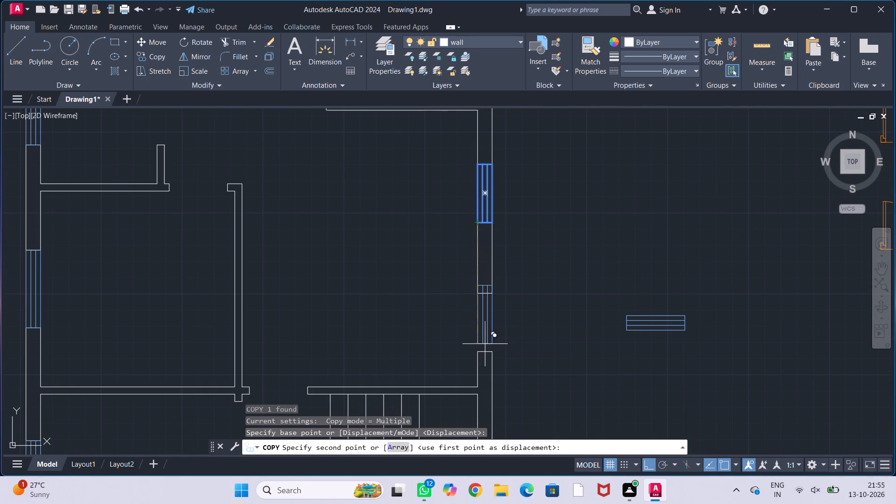
pyautogui.click(479, 355)
pyautogui.press('Escape')
pyautogui.press('Escape')
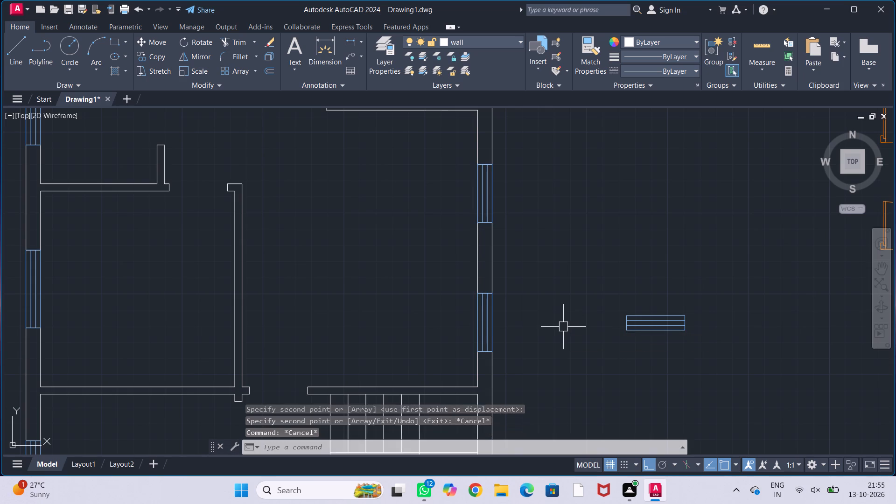
pyautogui.press('Escape')
pyautogui.press('Escape')
# Delete the leftover shorter horizontal window block outside the plan.
pyautogui.scroll(-2, 560, 311)
pyautogui.moveTo(560, 311); pyautogui.dragTo(561, 273, button='middle')
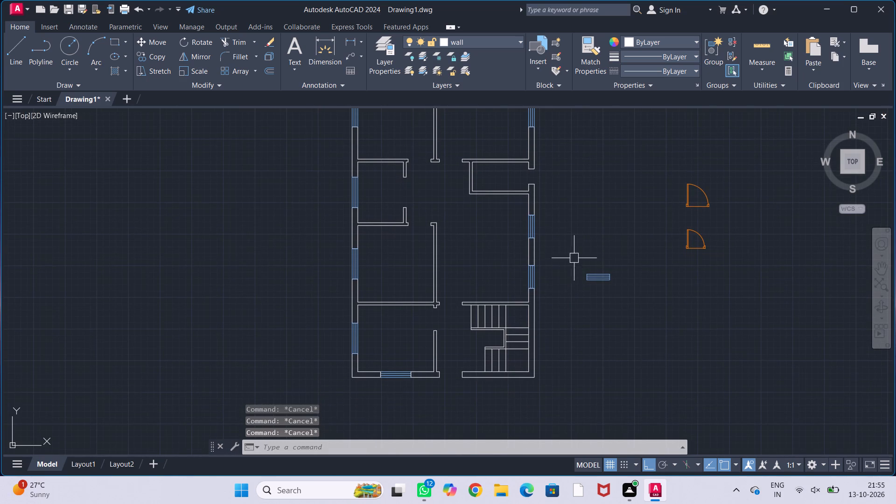
pyautogui.click(574, 258)
pyautogui.click(647, 312)
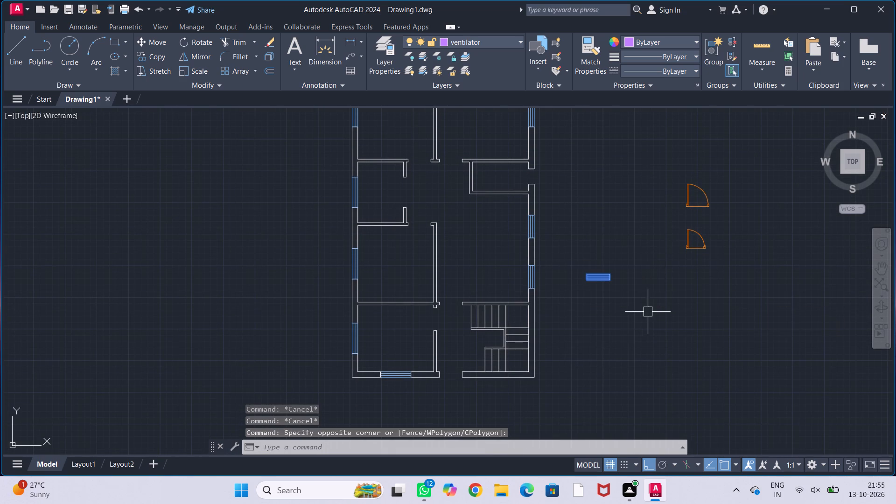
pyautogui.press('Delete')
# Move the purple ventilator block by its lower-left corner into the opening in the small room's right outer wall.
pyautogui.moveTo(609, 232); pyautogui.dragTo(628, 314, button='middle')
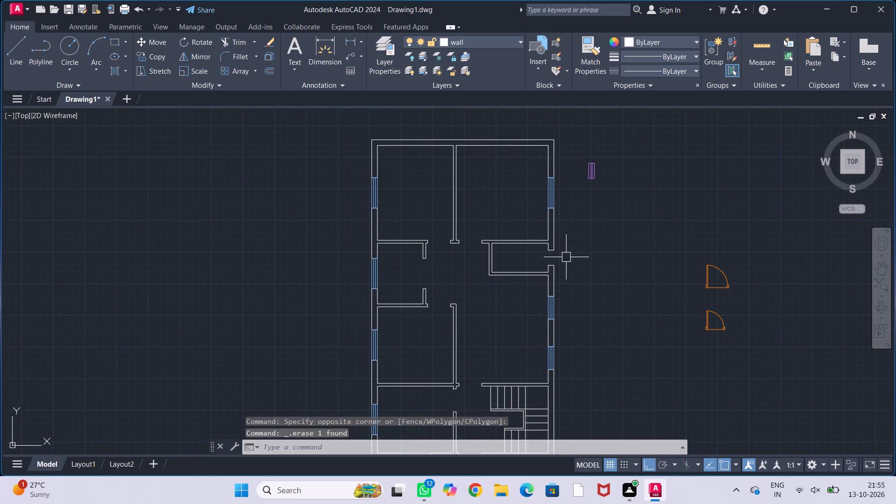
pyautogui.scroll(1, 561, 252)
pyautogui.moveTo(605, 239); pyautogui.dragTo(606, 277, button='middle')
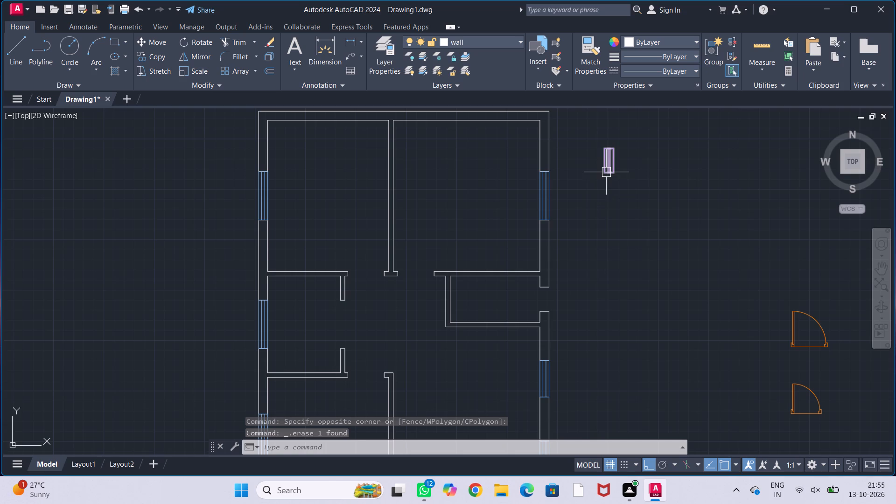
pyautogui.click(606, 172)
pyautogui.press('m')
pyautogui.press('Return')
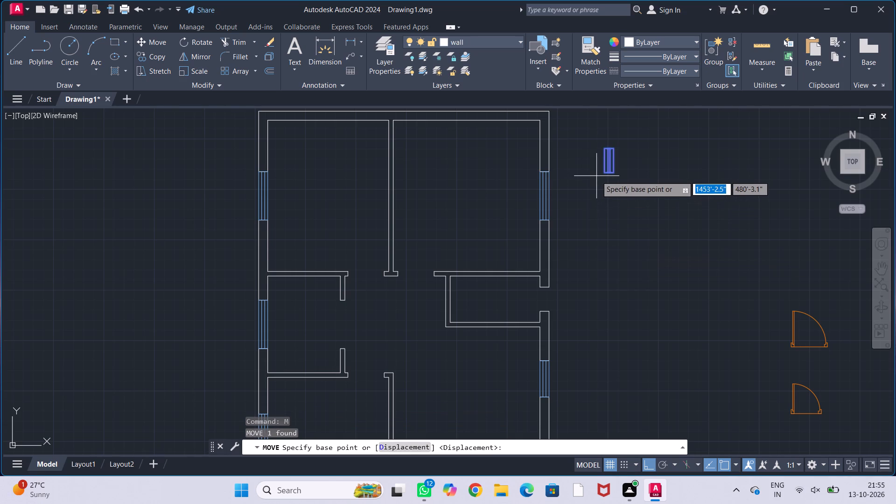
pyautogui.click(602, 173)
pyautogui.scroll(3, 531, 308)
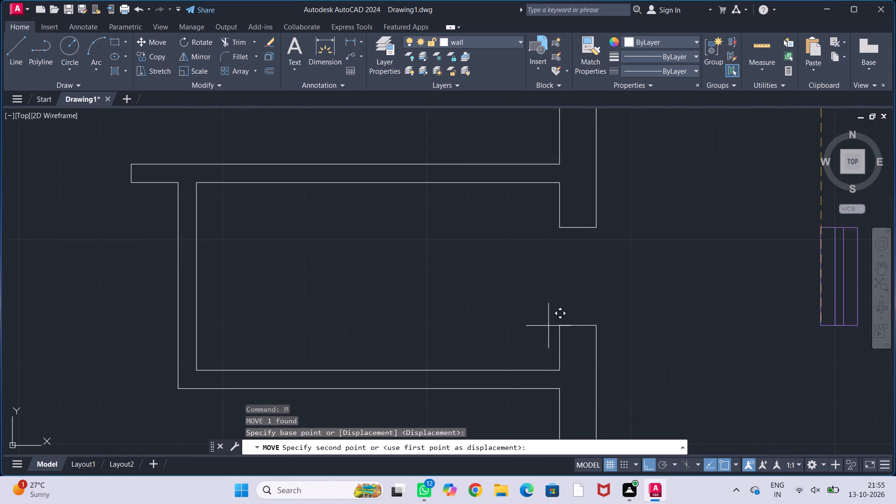
pyautogui.click(564, 324)
pyautogui.press('Escape')
pyautogui.press('Escape')
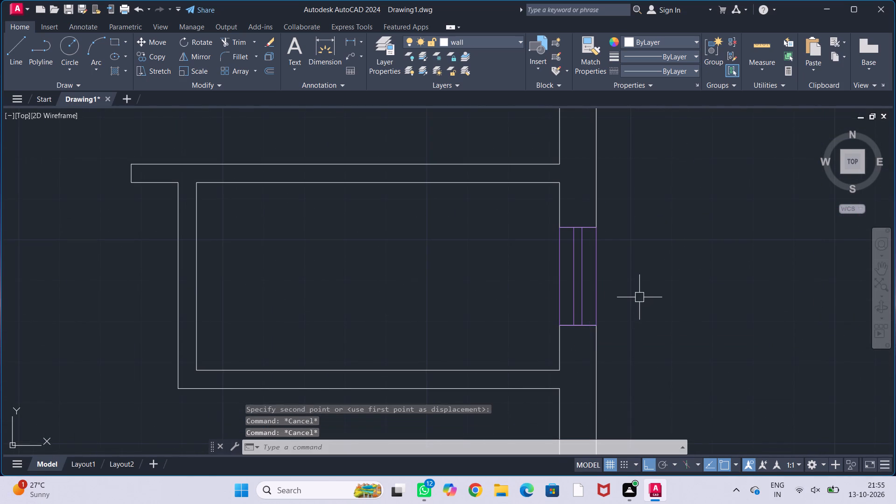
pyautogui.press('Escape')
pyautogui.press('Escape')
# Move the larger door block by its lower-left corner into the opening in the upper-right room's bottom wall.
pyautogui.scroll(-3, 640, 292)
pyautogui.moveTo(679, 299); pyautogui.dragTo(642, 251, button='middle')
pyautogui.scroll(-2, 641, 251)
pyautogui.moveTo(652, 260); pyautogui.dragTo(630, 248, button='middle')
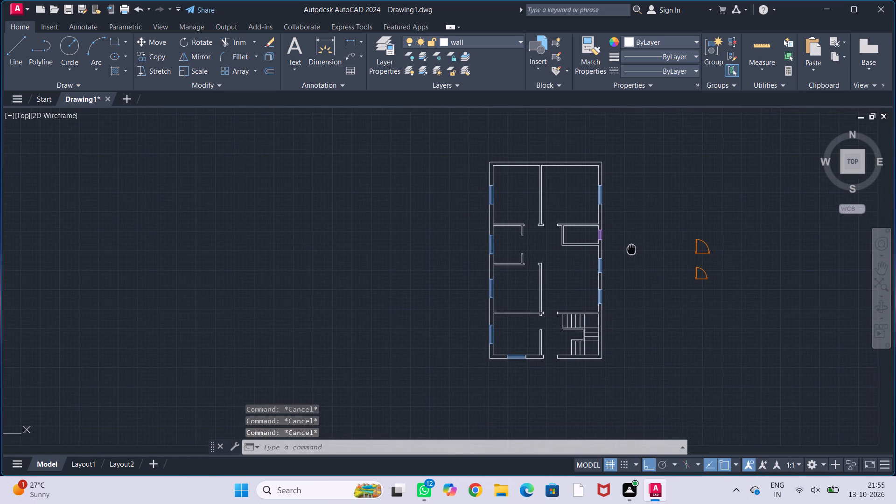
pyautogui.moveTo(630, 248); pyautogui.dragTo(630, 247, button='middle')
pyautogui.moveTo(638, 252); pyautogui.dragTo(636, 225, button='middle')
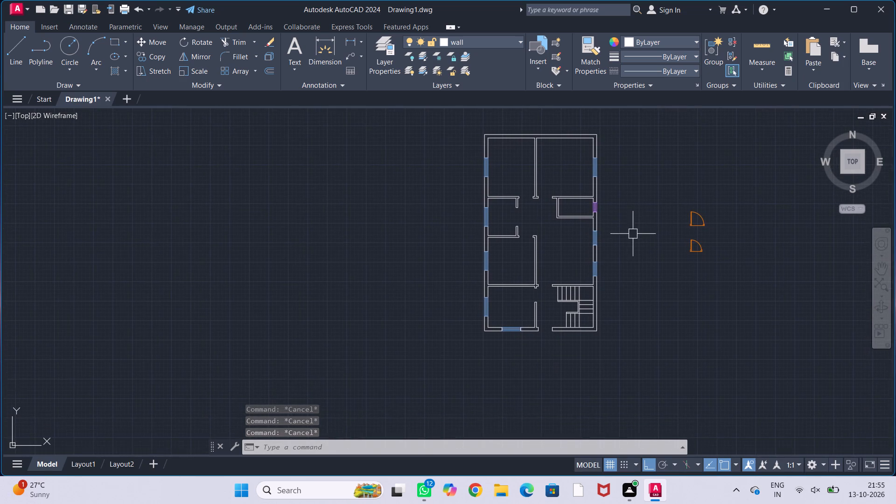
pyautogui.scroll(1, 634, 238)
pyautogui.moveTo(633, 237); pyautogui.dragTo(622, 241, button='middle')
pyautogui.moveTo(659, 224); pyautogui.dragTo(662, 293, button='middle')
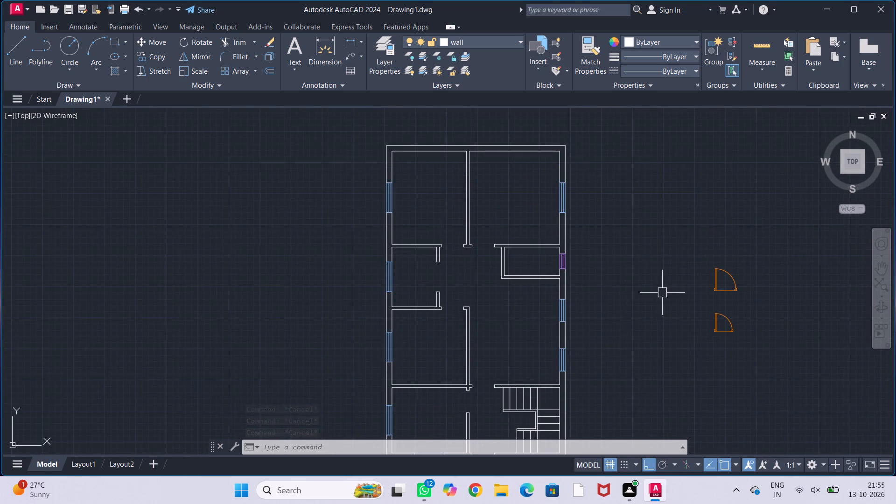
pyautogui.click(720, 292)
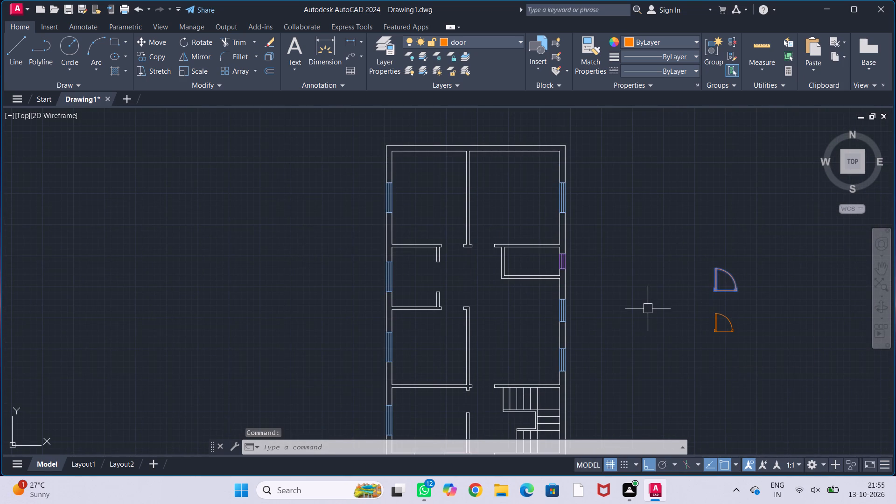
pyautogui.press('m')
pyautogui.press('Return')
pyautogui.scroll(3, 714, 294)
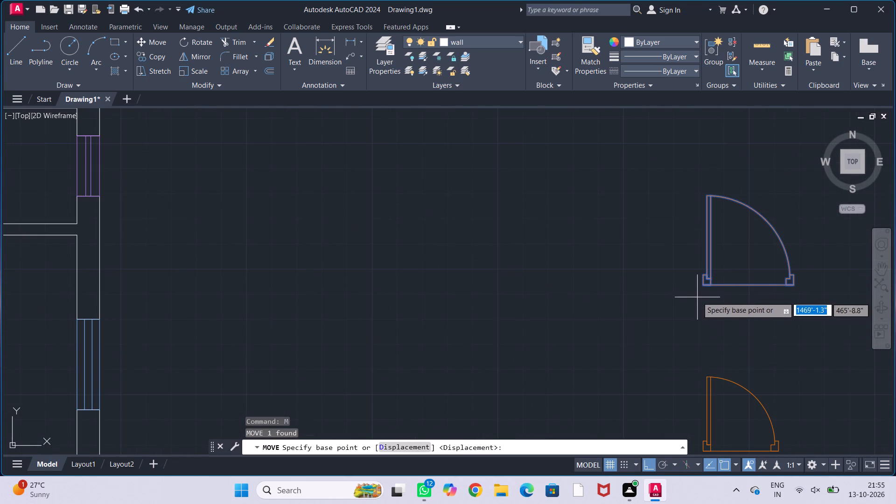
pyautogui.click(701, 288)
pyautogui.moveTo(566, 258); pyautogui.dragTo(750, 263, button='middle')
pyautogui.moveTo(495, 233); pyautogui.dragTo(681, 273, button='middle')
pyautogui.scroll(-2, 722, 270)
pyautogui.moveTo(689, 264); pyautogui.dragTo(720, 262, button='middle')
pyautogui.scroll(2, 498, 206)
pyautogui.scroll(2, 538, 257)
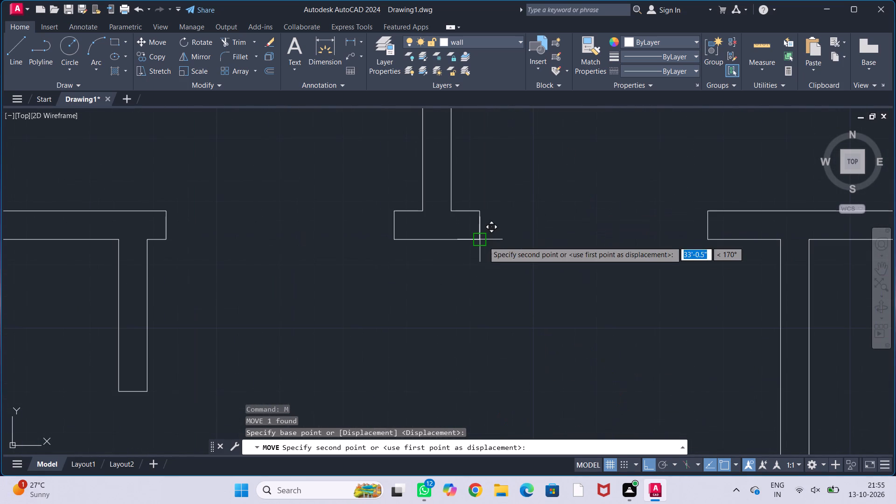
pyautogui.click(482, 237)
pyautogui.press('Escape')
pyautogui.press('Escape')
pyautogui.press('Escape')
pyautogui.press('Escape')
# Mirror the upper-right room's door about a vertical line through the wall stub's midpoint into the upper-left room's opening, keeping the original.
pyautogui.scroll(-3, 512, 301)
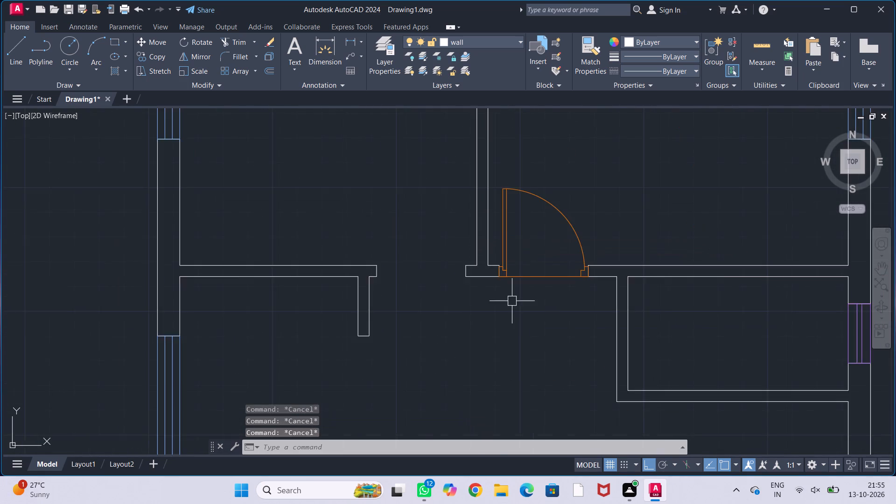
pyautogui.moveTo(512, 301); pyautogui.dragTo(516, 312, button='middle')
pyautogui.click(521, 297)
pyautogui.write('mi')
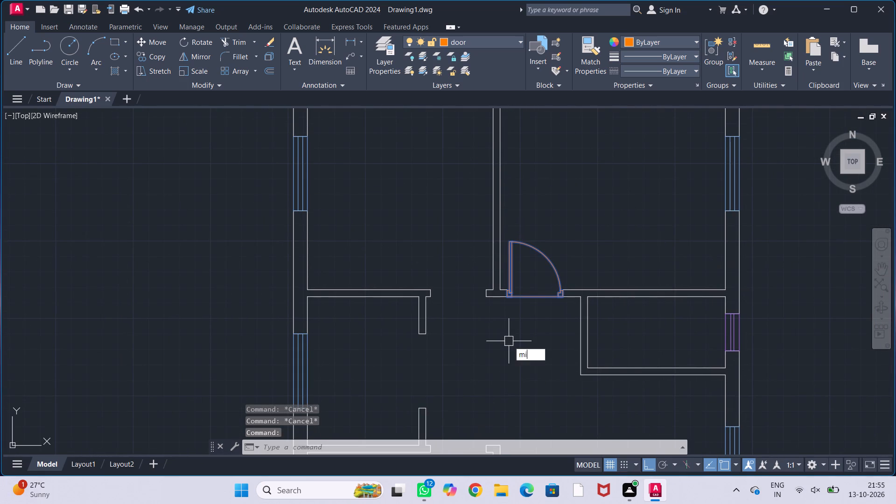
pyautogui.press('Return')
pyautogui.scroll(2, 490, 295)
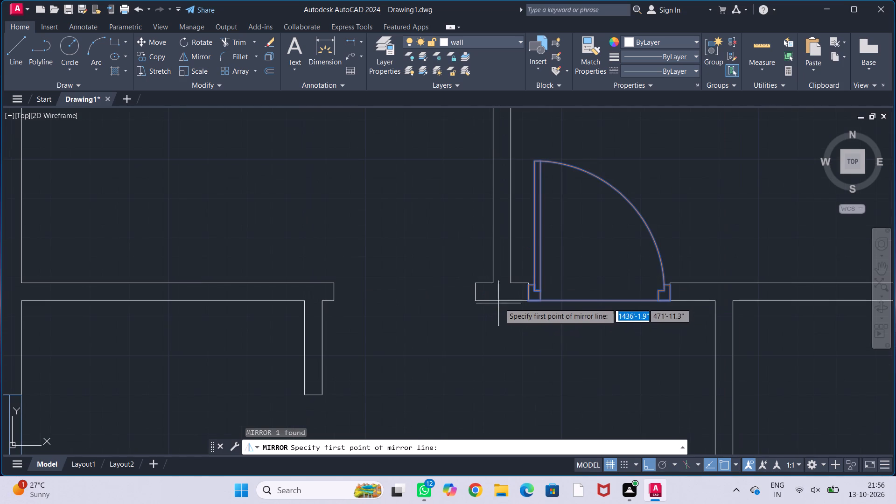
pyautogui.click(502, 301)
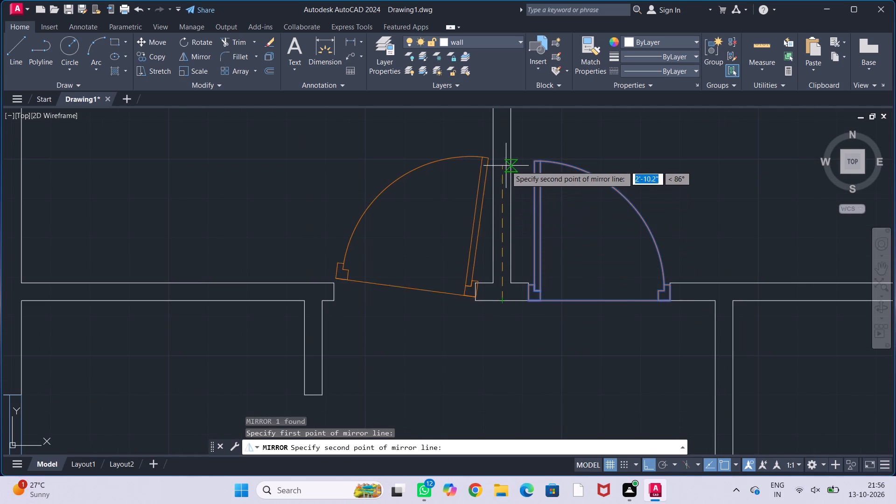
pyautogui.click(532, 401)
pyautogui.scroll(-2, 608, 357)
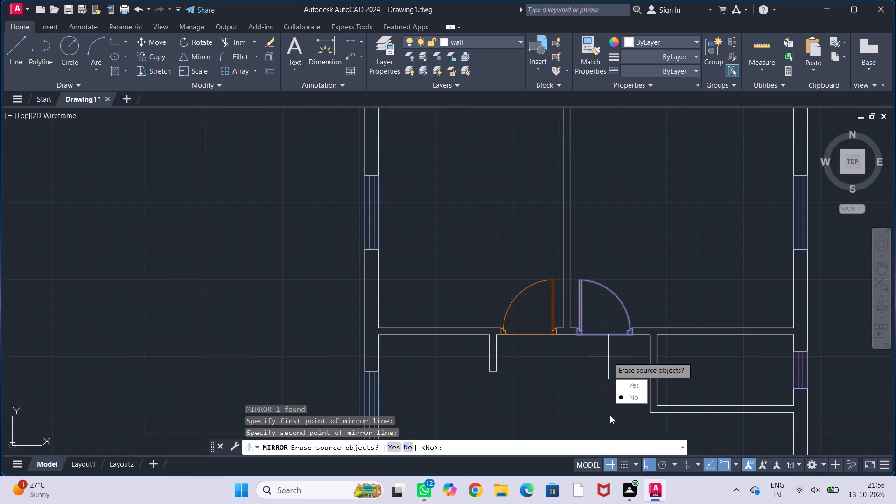
pyautogui.moveTo(627, 397); pyautogui.dragTo(532, 401)
# Copy the upper-right room's door from its lower-left corner into the opening in the wall between the hall and the staircase area.
pyautogui.scroll(-2, 492, 379)
pyautogui.moveTo(538, 403); pyautogui.dragTo(513, 342, button='middle')
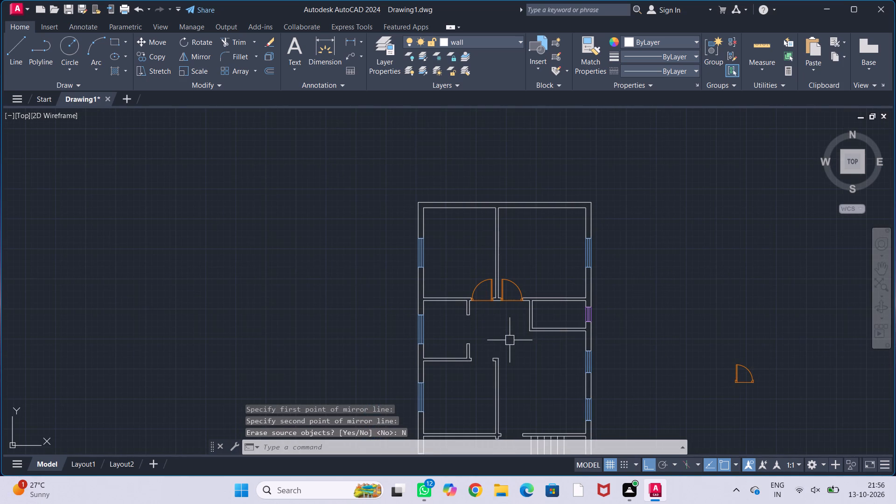
pyautogui.moveTo(528, 345); pyautogui.dragTo(517, 326, button='middle')
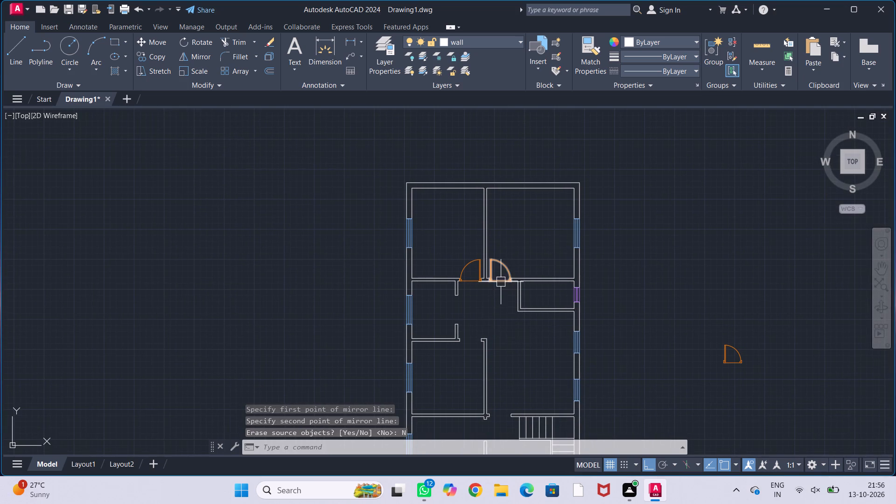
pyautogui.moveTo(501, 282); pyautogui.dragTo(503, 289)
pyautogui.write('co')
pyautogui.press('Return')
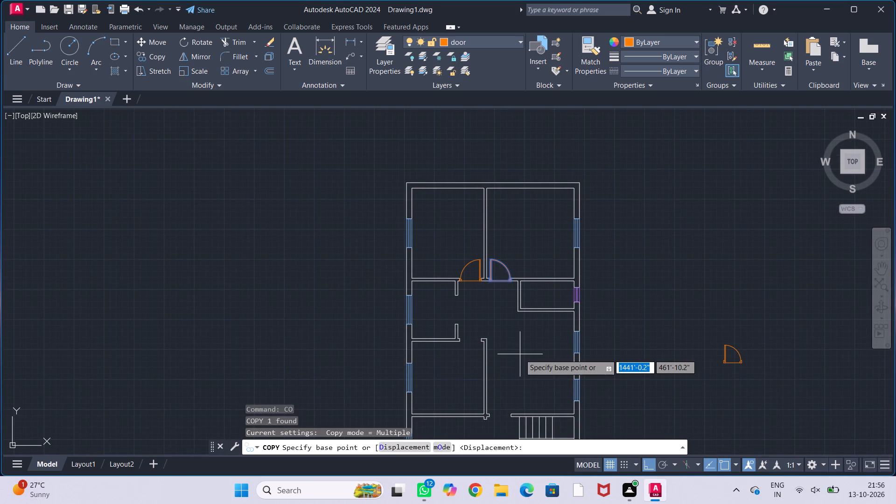
pyautogui.scroll(2, 518, 269)
pyautogui.scroll(2, 443, 312)
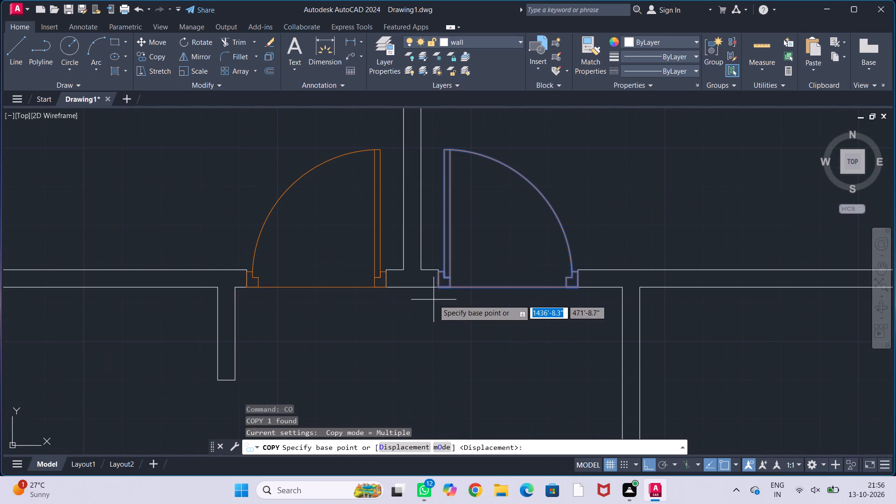
pyautogui.click(438, 291)
pyautogui.scroll(-3, 458, 309)
pyautogui.moveTo(476, 350); pyautogui.dragTo(493, 245, button='middle')
pyautogui.moveTo(489, 342); pyautogui.dragTo(505, 215, button='middle')
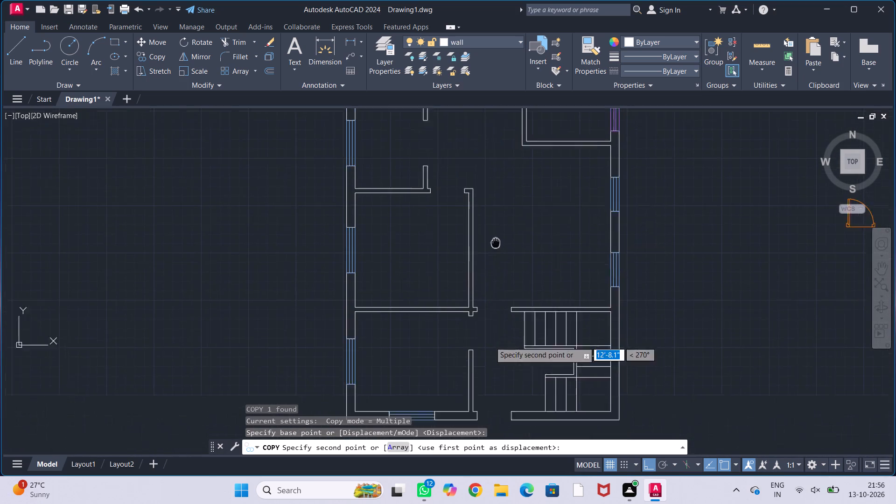
pyautogui.scroll(4, 504, 287)
pyautogui.scroll(2, 443, 293)
pyautogui.click(275, 351)
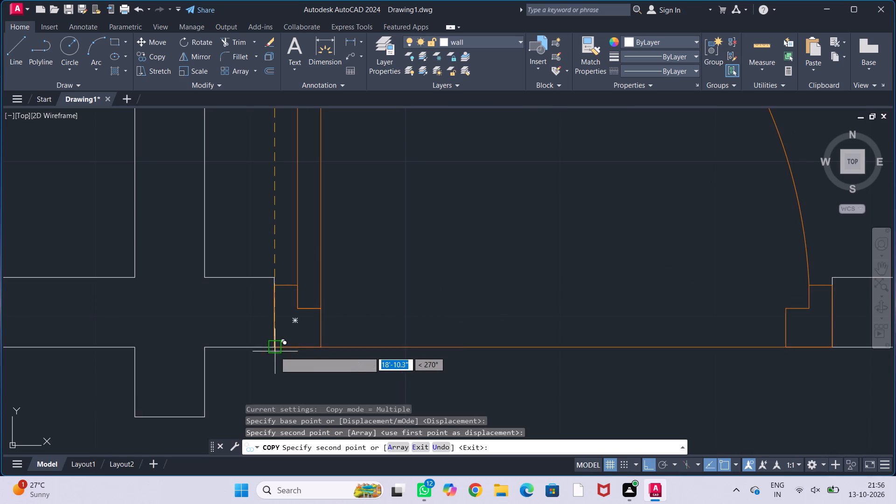
# Place another copy of the door in the entrance opening in the staircase area's bottom outer wall.
pyautogui.scroll(-3, 468, 259)
pyautogui.scroll(-2, 525, 292)
pyautogui.moveTo(514, 345); pyautogui.dragTo(545, 187, button='middle')
pyautogui.moveTo(529, 283); pyautogui.dragTo(520, 228, button='middle')
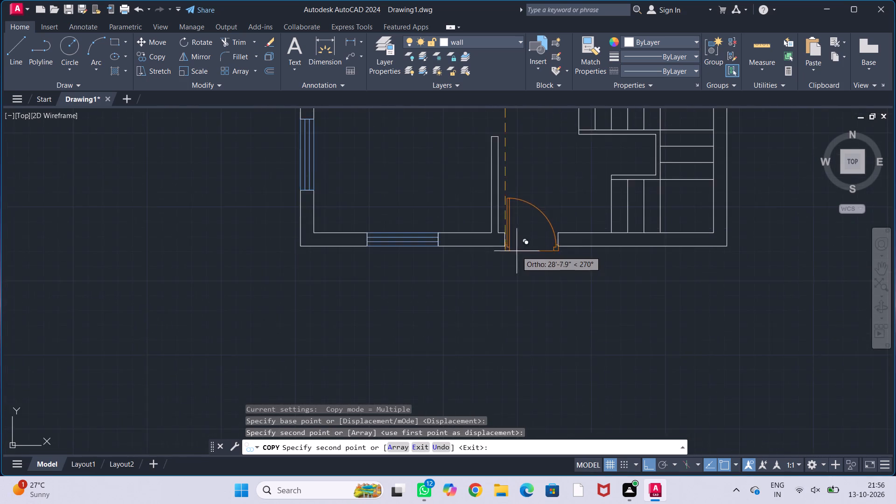
pyautogui.scroll(5, 515, 247)
pyautogui.click(431, 284)
pyautogui.press('Escape')
pyautogui.press('Escape')
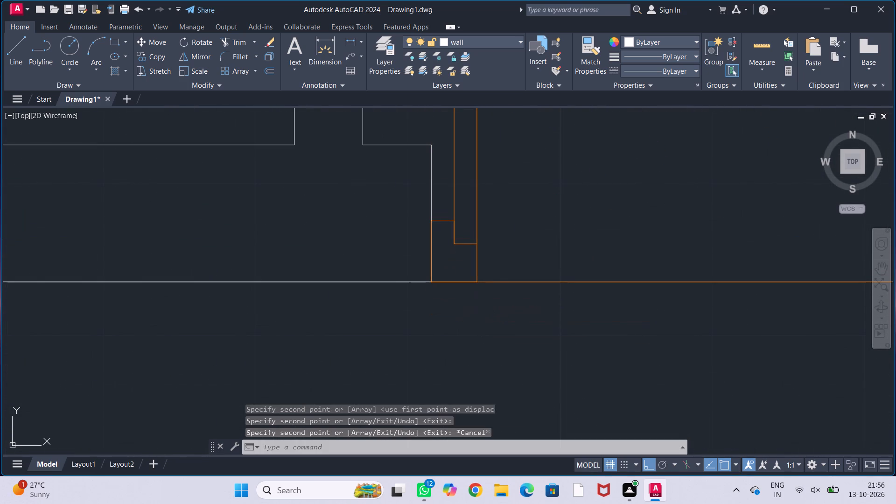
pyautogui.press('Escape')
pyautogui.press('Escape')
pyautogui.press('Escape')
pyautogui.scroll(-6, 482, 321)
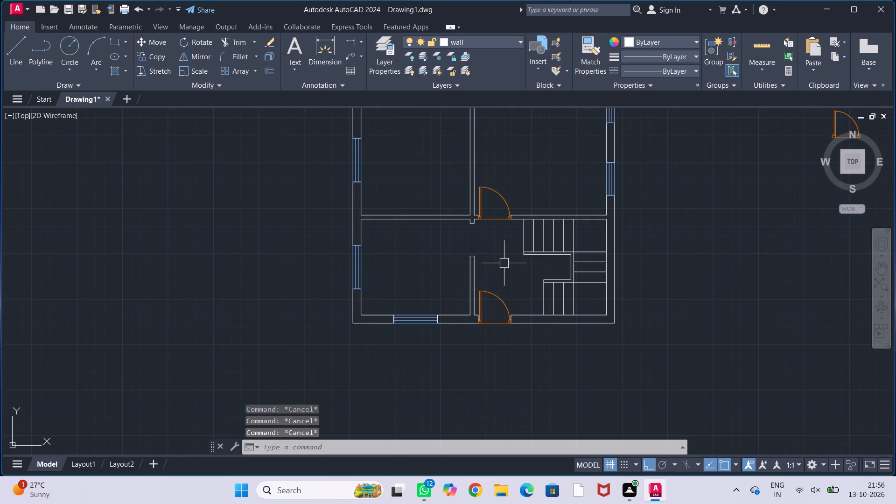
pyautogui.moveTo(505, 261); pyautogui.dragTo(497, 291, button='middle')
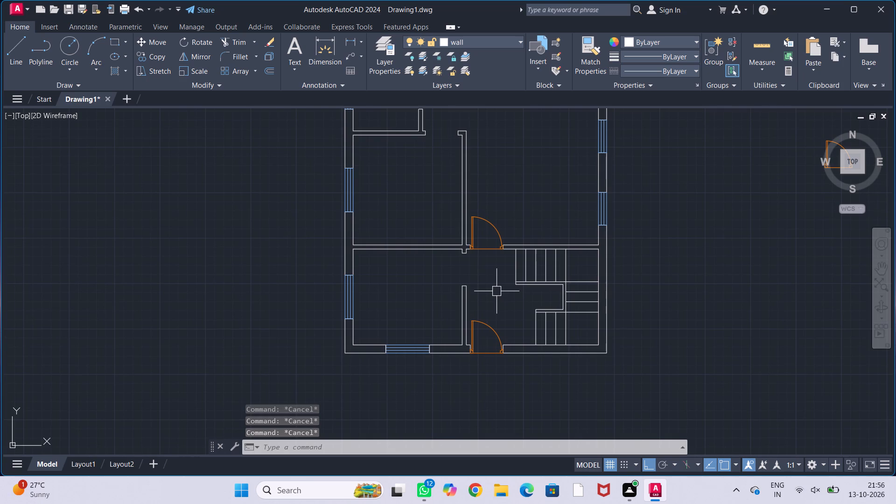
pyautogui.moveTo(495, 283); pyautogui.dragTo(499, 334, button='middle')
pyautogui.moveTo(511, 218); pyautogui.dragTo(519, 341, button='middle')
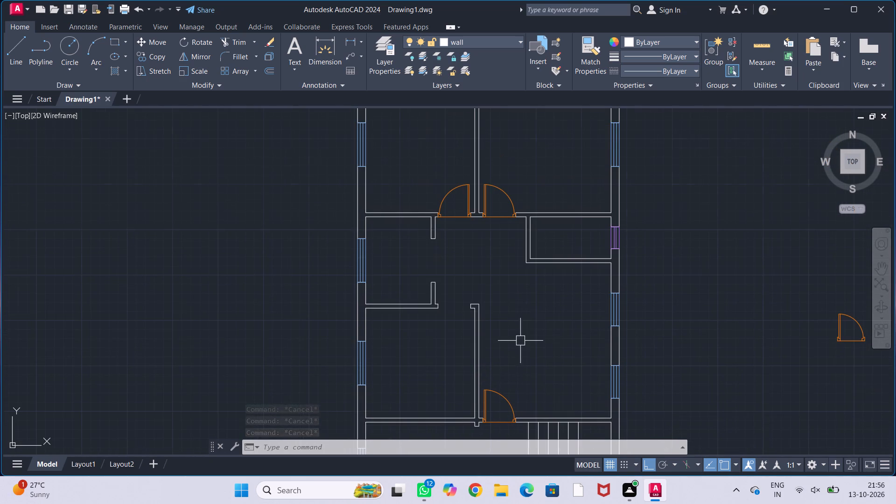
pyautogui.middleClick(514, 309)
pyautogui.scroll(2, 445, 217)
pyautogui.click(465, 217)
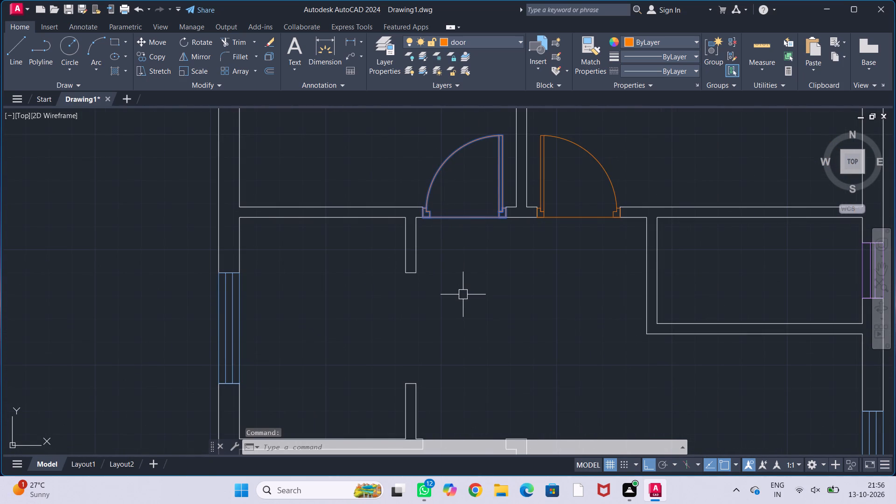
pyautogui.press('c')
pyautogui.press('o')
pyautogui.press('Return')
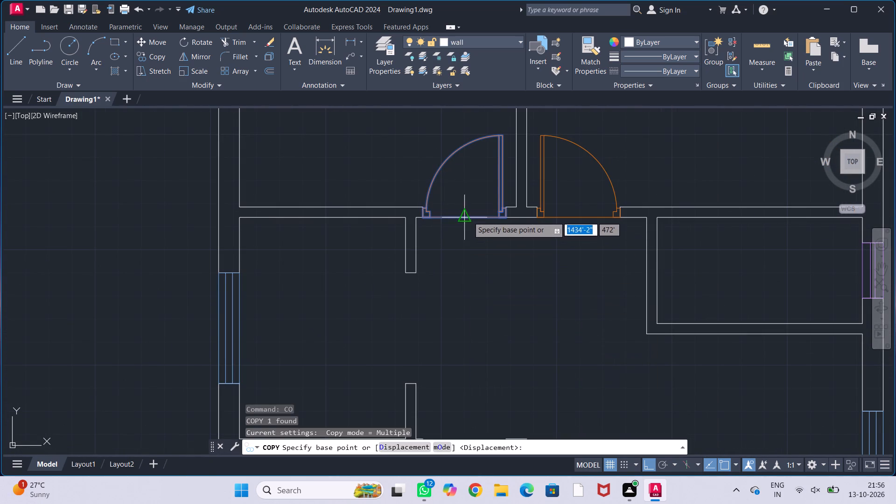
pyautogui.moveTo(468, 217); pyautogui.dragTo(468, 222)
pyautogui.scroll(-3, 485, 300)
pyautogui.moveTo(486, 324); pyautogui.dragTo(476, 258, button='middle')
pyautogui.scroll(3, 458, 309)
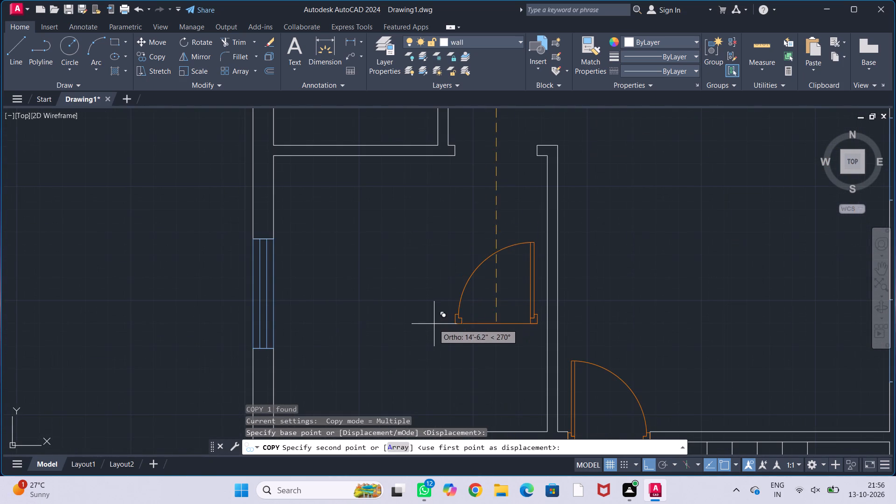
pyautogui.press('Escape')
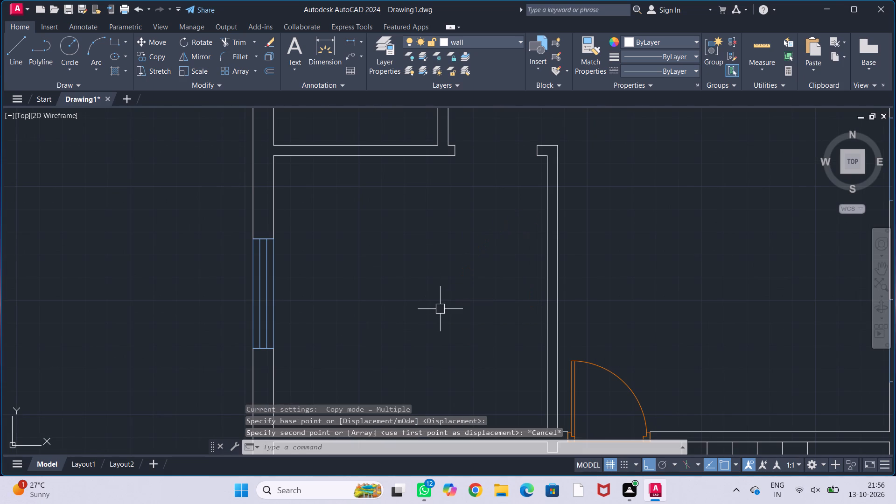
# Copy the upper-left room's door from its base midpoint straight down into the room below the hall's left-side opening.
pyautogui.scroll(-3, 440, 309)
pyautogui.click(458, 217)
pyautogui.write('co')
pyautogui.press('Return')
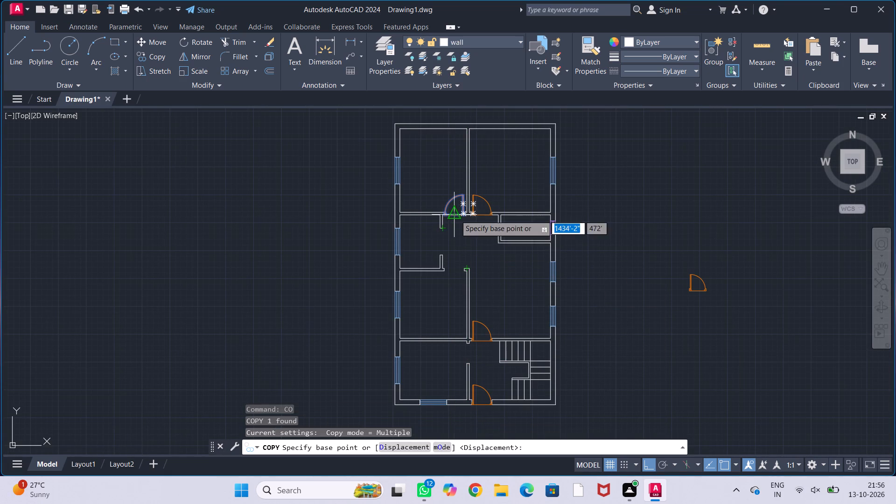
pyautogui.click(455, 215)
pyautogui.scroll(2, 456, 299)
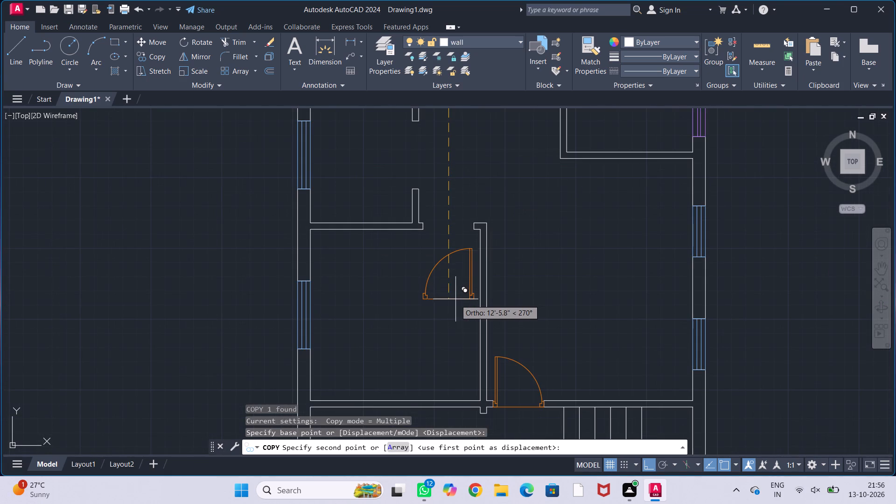
pyautogui.click(454, 303)
pyautogui.press('Escape')
pyautogui.press('Escape')
pyautogui.press('Escape')
pyautogui.press('Escape')
pyautogui.press('Escape')
# Mirror the copied door about a horizontal line through its base midpoint so it swings downward, erasing the original.
pyautogui.click(453, 302)
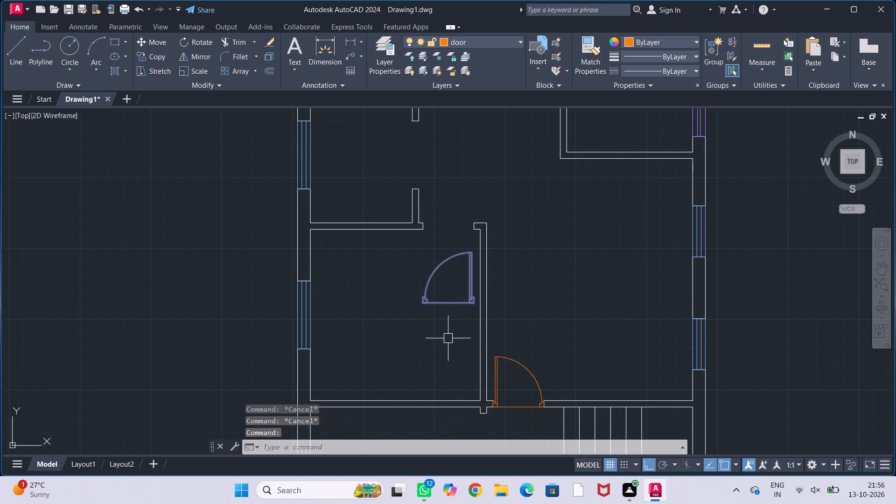
pyautogui.write('mu')
pyautogui.press('BackSpace')
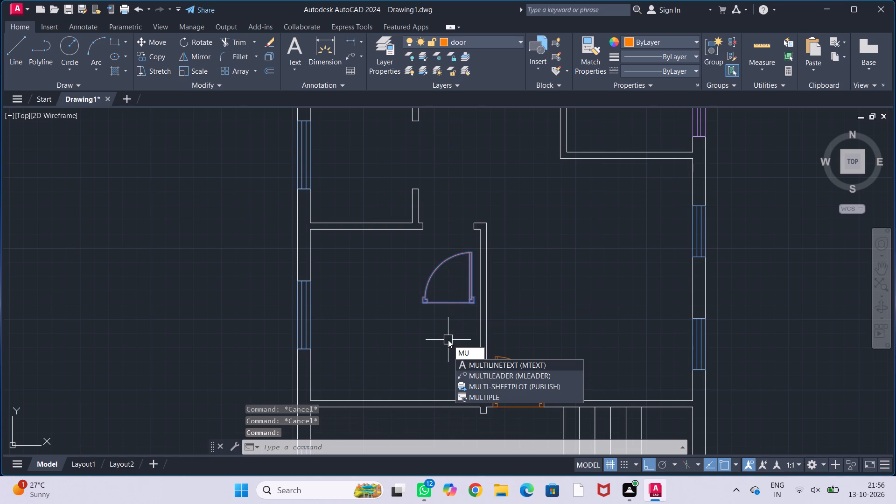
pyautogui.press('BackSpace')
pyautogui.press('i')
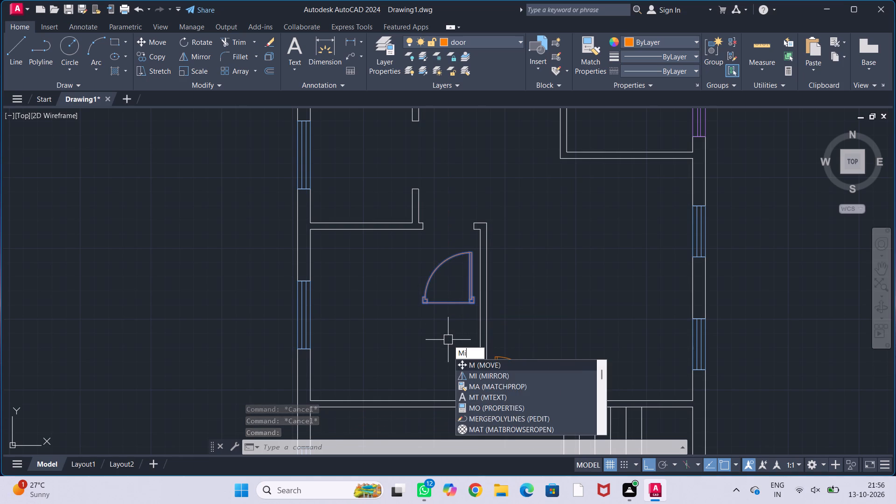
pyautogui.press('Return')
pyautogui.click(447, 307)
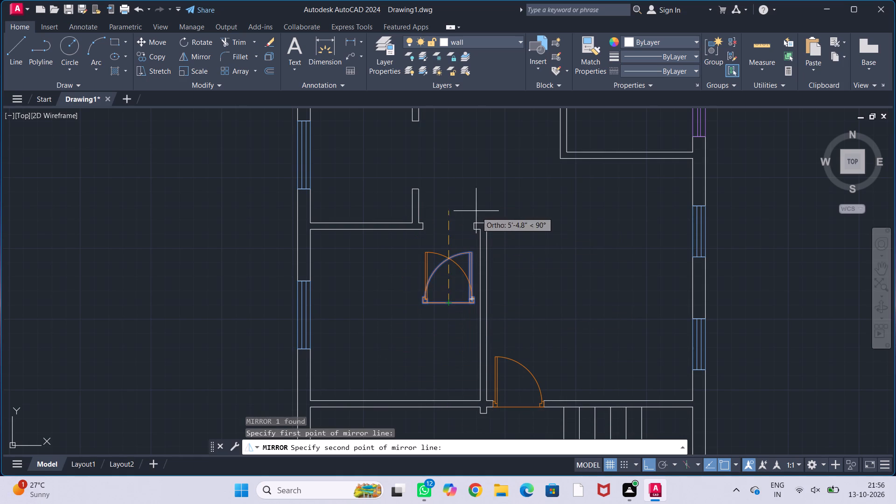
pyautogui.click(340, 329)
pyautogui.moveTo(352, 359); pyautogui.dragTo(340, 329)
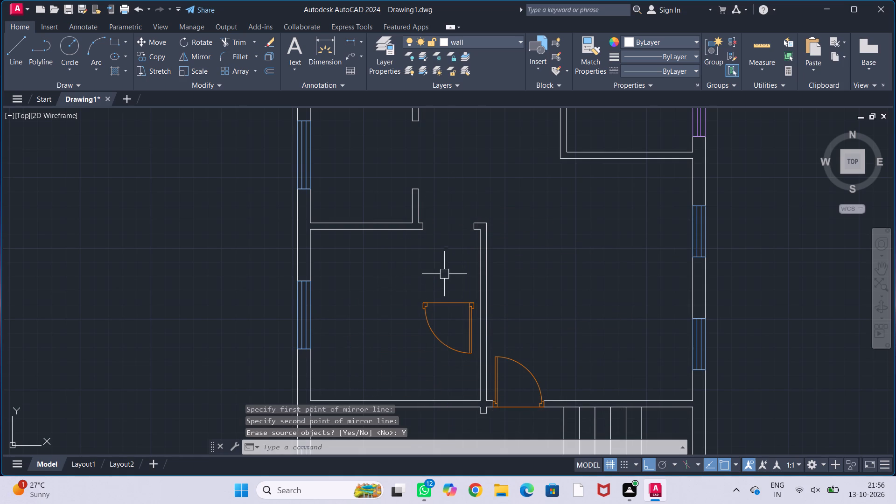
# Move the downward-swinging door by its upper-right corner into the opening in the middle-left room's top wall.
pyautogui.click(455, 302)
pyautogui.press('m')
pyautogui.press('Return')
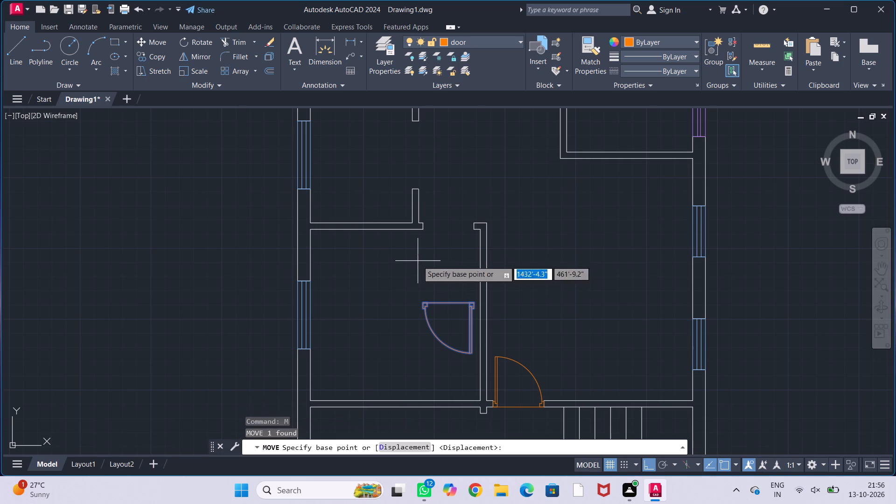
pyautogui.scroll(3, 449, 295)
pyautogui.click(541, 330)
pyautogui.scroll(-3, 495, 231)
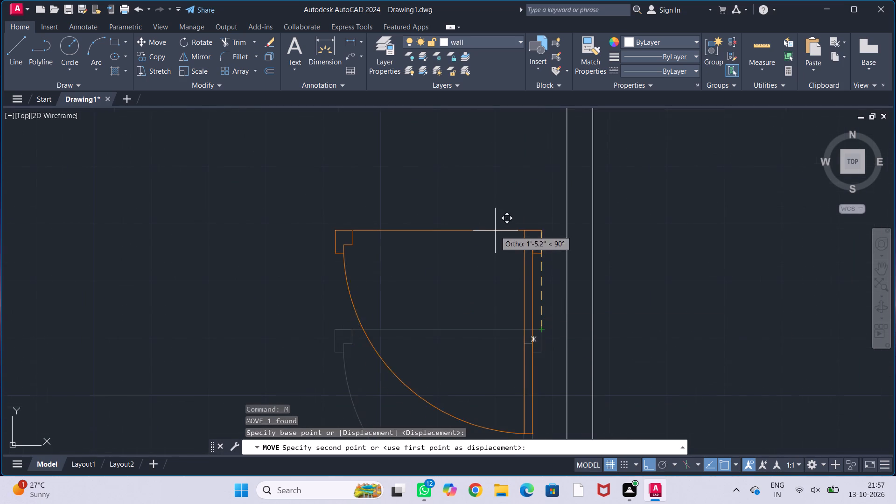
pyautogui.moveTo(491, 210); pyautogui.dragTo(450, 334, button='middle')
pyautogui.scroll(3, 449, 313)
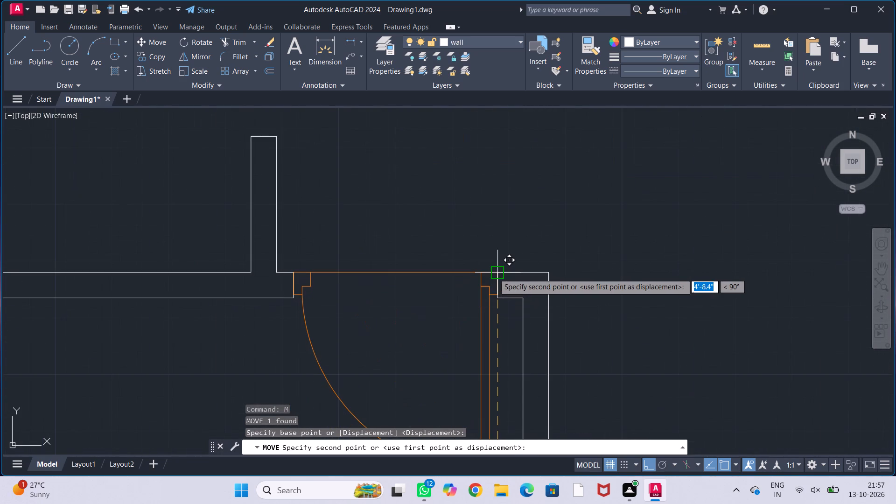
pyautogui.click(495, 273)
pyautogui.press('Escape')
pyautogui.press('Escape')
pyautogui.press('Escape')
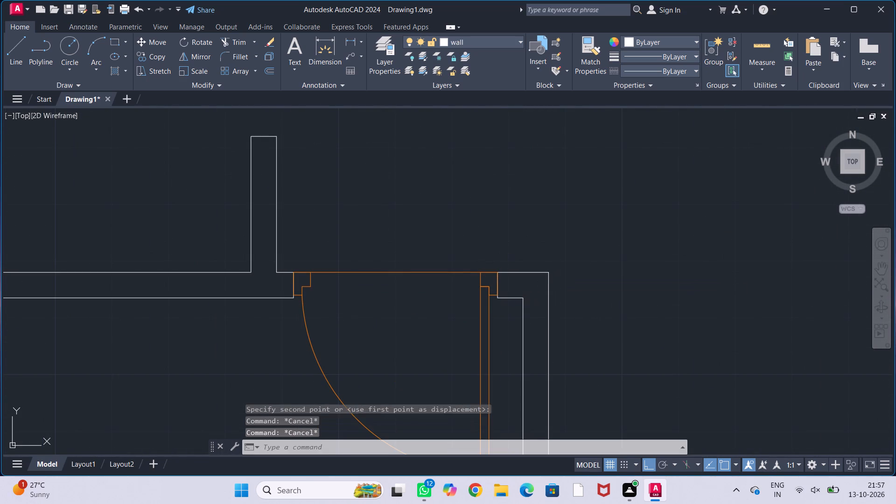
pyautogui.press('Escape')
# Copy the door between the hall and the staircase area straight down into the space beside the stairs.
pyautogui.scroll(-2, 558, 279)
pyautogui.scroll(-3, 602, 296)
pyautogui.moveTo(616, 304); pyautogui.dragTo(545, 252, button='middle')
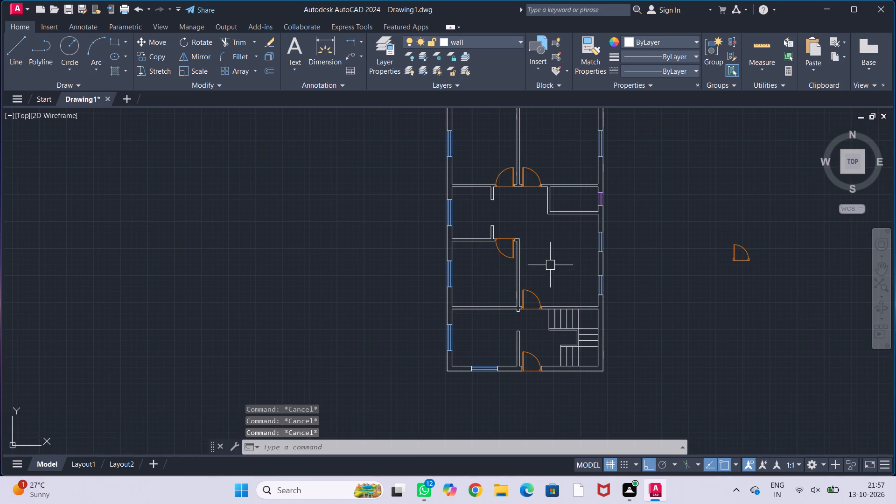
pyautogui.moveTo(551, 266); pyautogui.dragTo(532, 258, button='middle')
pyautogui.scroll(1, 493, 295)
pyautogui.moveTo(498, 324); pyautogui.dragTo(468, 285, button='middle')
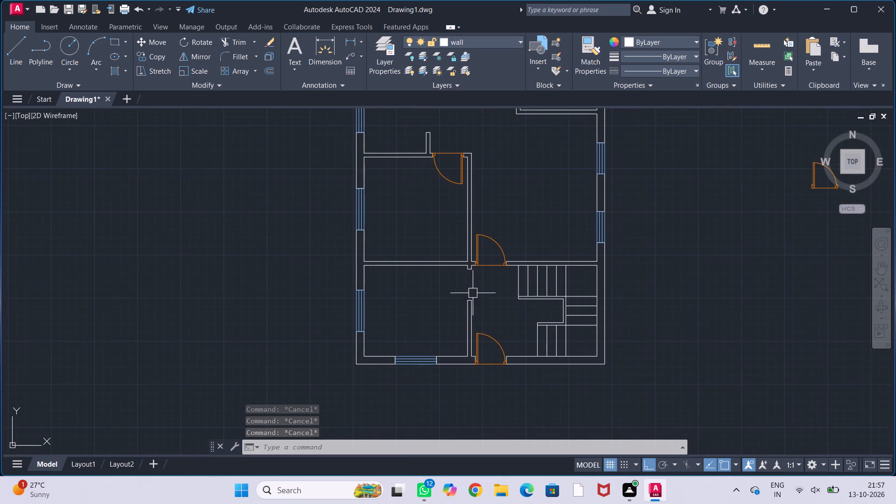
pyautogui.moveTo(474, 295); pyautogui.dragTo(475, 277, button='middle')
pyautogui.scroll(1, 476, 282)
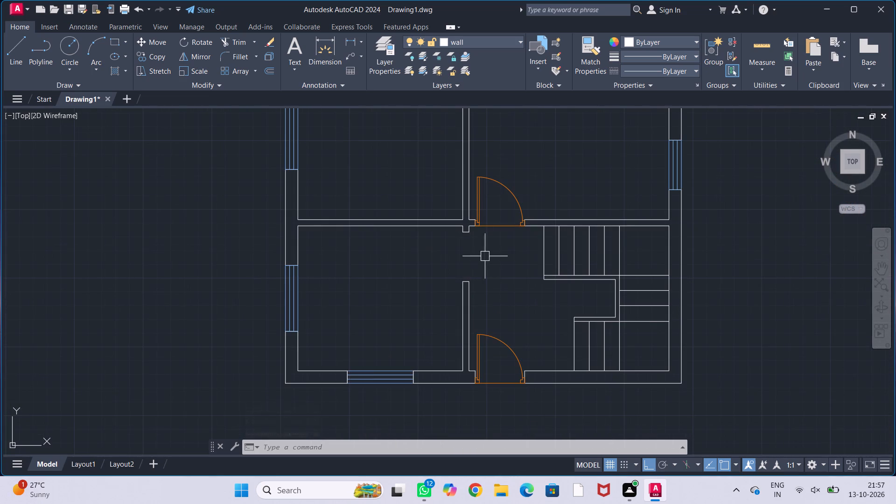
pyautogui.click(493, 223)
pyautogui.write('co')
pyautogui.press('Return')
pyautogui.moveTo(503, 224); pyautogui.dragTo(503, 233)
pyautogui.click(506, 296)
pyautogui.press('Escape')
pyautogui.press('Escape')
pyautogui.press('Escape')
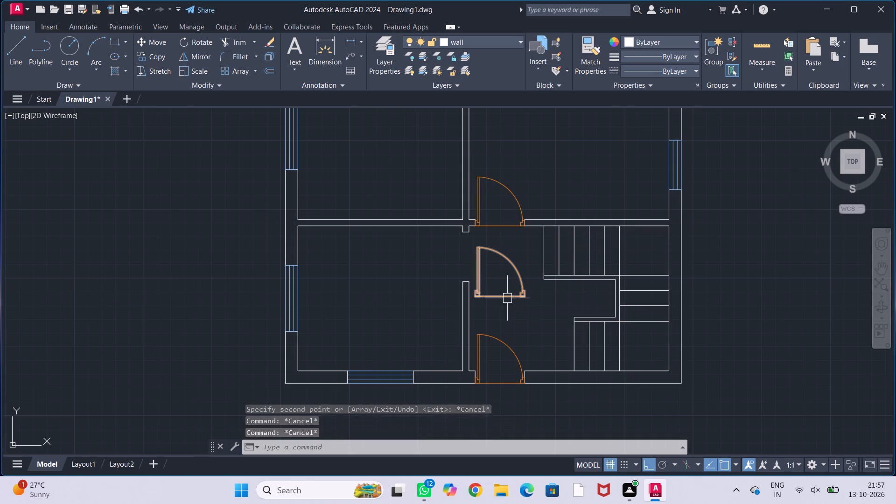
# Rotate the new door copy beside the stairs by 270° about its base midpoint.
pyautogui.click(507, 297)
pyautogui.write('ro')
pyautogui.press('Return')
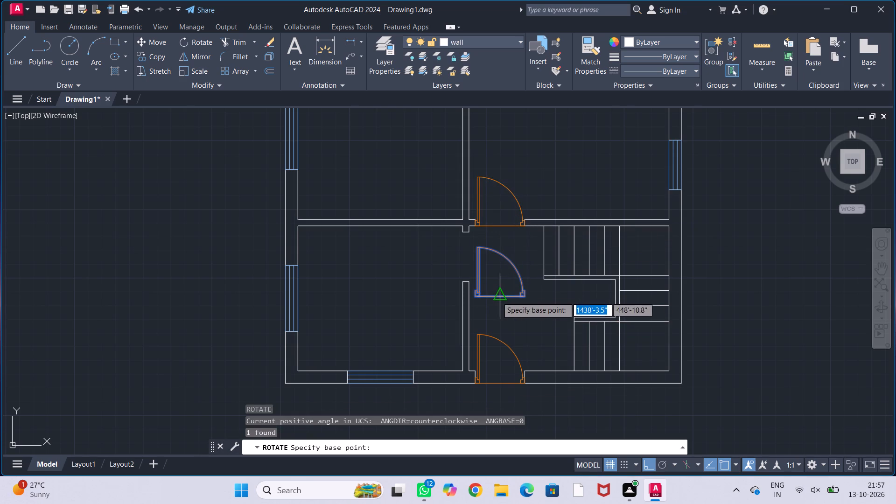
pyautogui.click(497, 297)
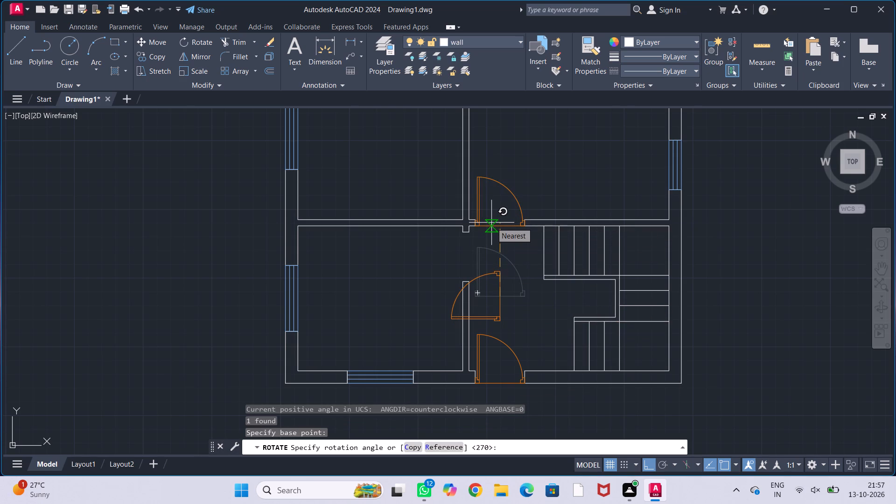
pyautogui.click(486, 362)
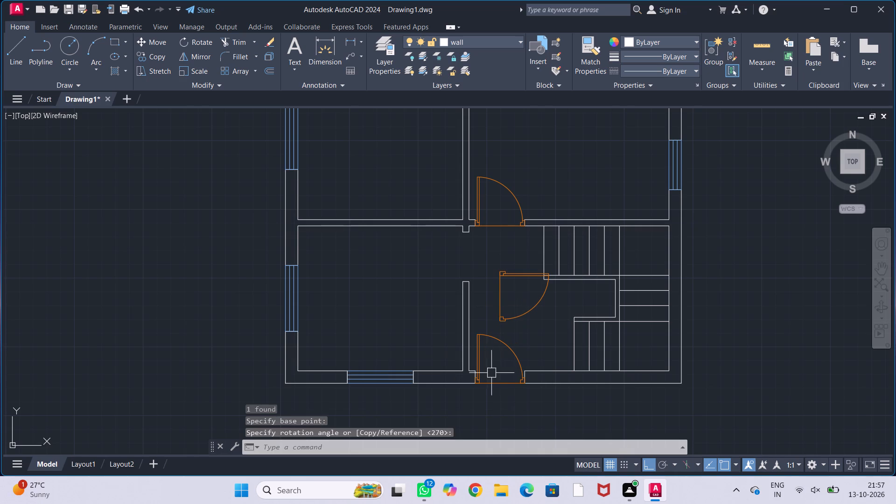
pyautogui.press('Escape')
pyautogui.press('Escape')
pyautogui.press('Escape')
pyautogui.press('Escape')
# Mirror the rotated door about a vertical line through its base midpoint so it swings toward the lower-left room, erasing the original.
pyautogui.click(510, 319)
pyautogui.write('mi')
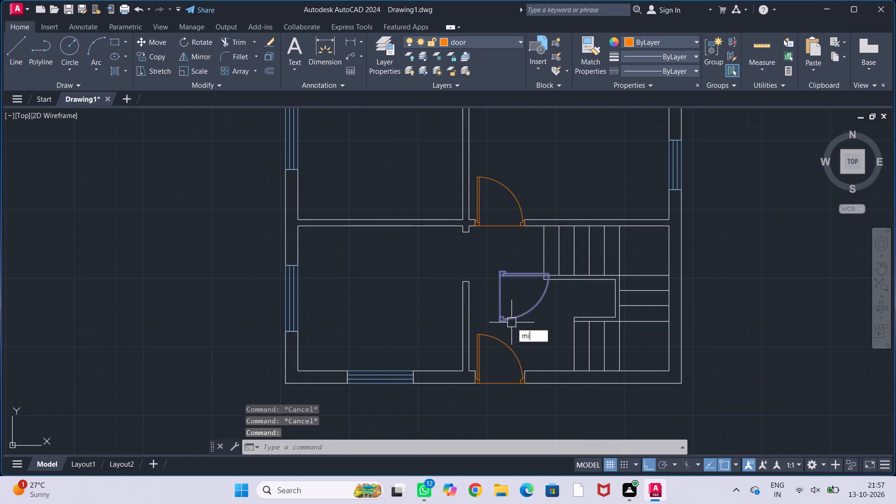
pyautogui.press('Return')
pyautogui.click(497, 298)
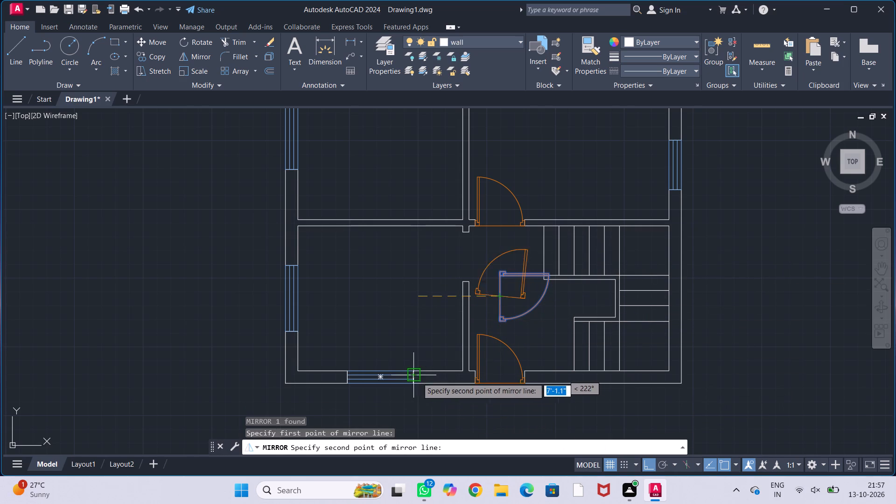
pyautogui.click(503, 410)
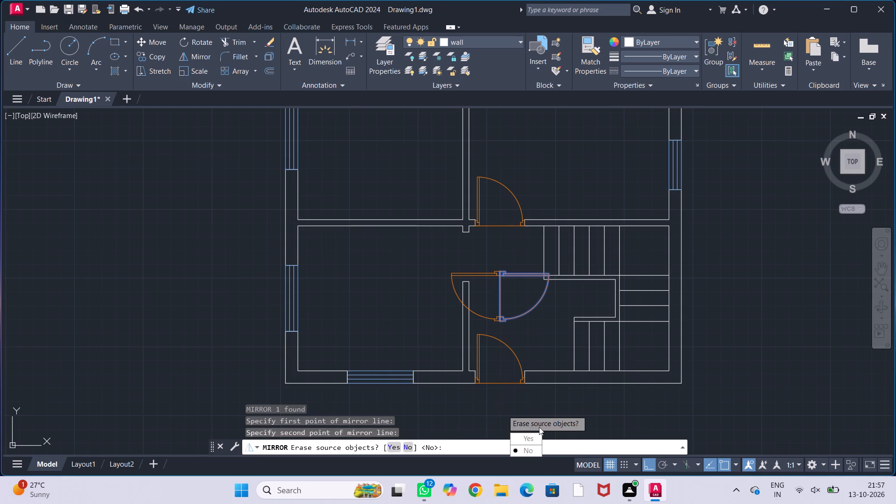
pyautogui.moveTo(536, 435); pyautogui.dragTo(503, 410)
# Move the mirrored door by its upper-right corner into the opening in the wall between the lower-left room and staircase area.
pyautogui.click(497, 275)
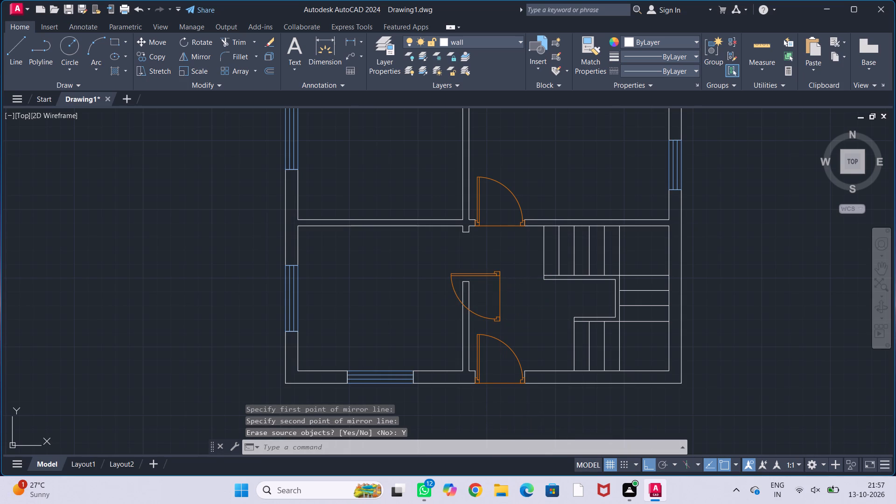
pyautogui.press('m')
pyautogui.press('Return')
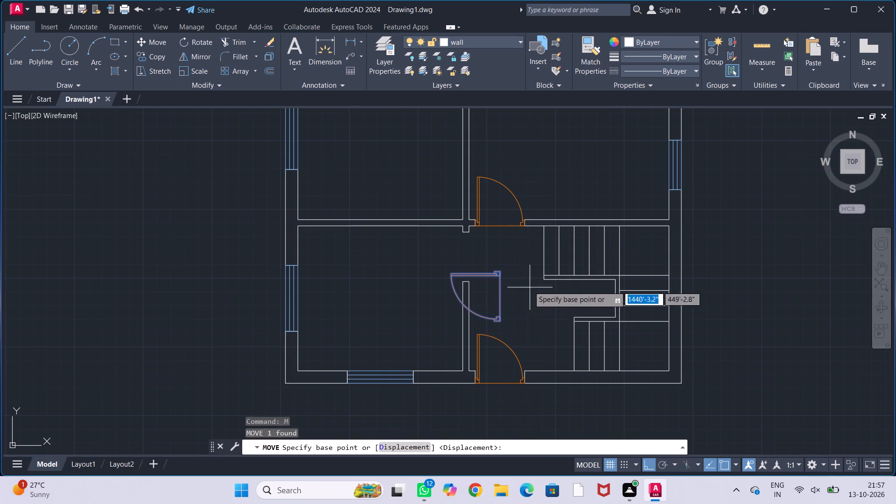
pyautogui.scroll(4, 491, 262)
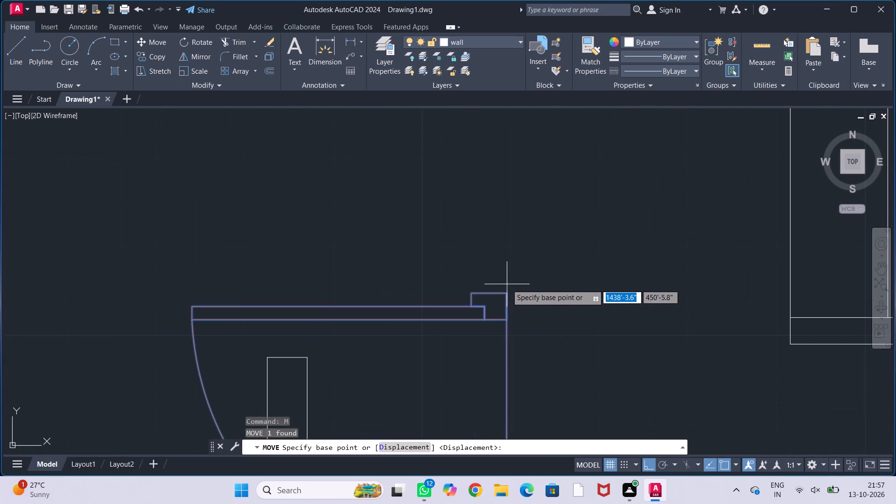
pyautogui.click(505, 297)
pyautogui.scroll(-3, 512, 259)
pyautogui.moveTo(497, 250); pyautogui.dragTo(512, 305, button='middle')
pyautogui.scroll(2, 464, 274)
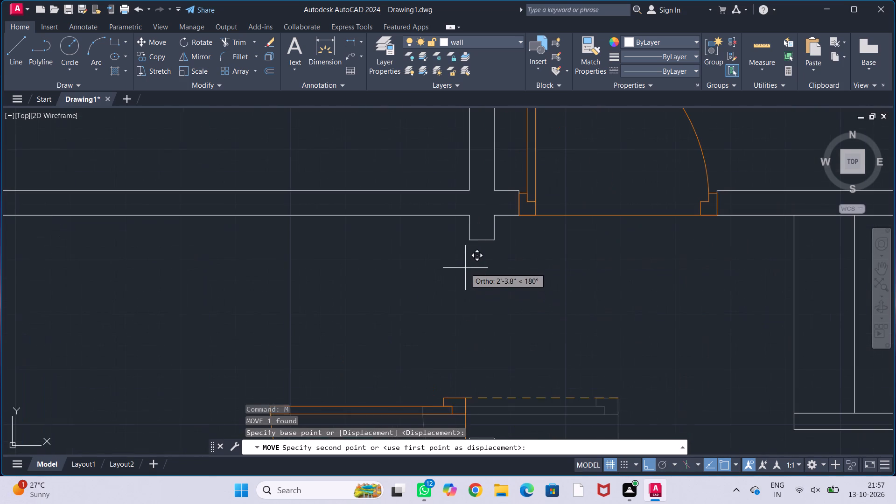
pyautogui.scroll(2, 483, 255)
pyautogui.click(508, 212)
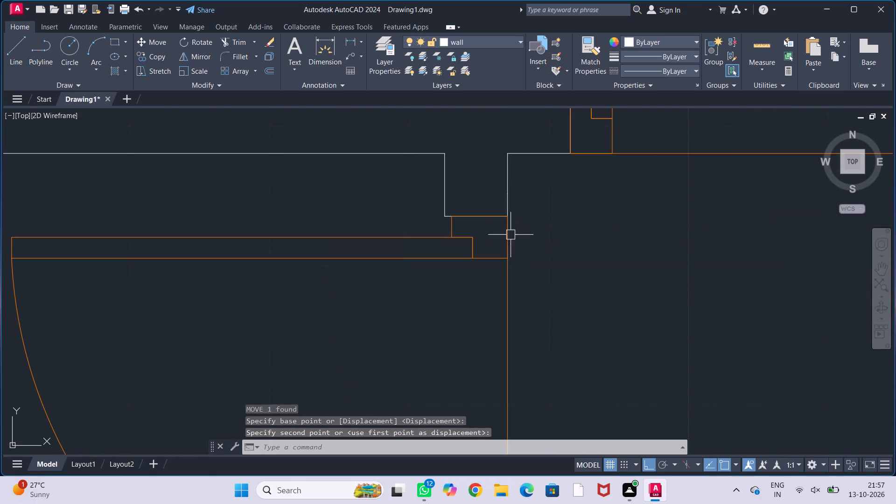
pyautogui.press('Escape')
pyautogui.press('Escape')
pyautogui.press('Escape')
pyautogui.press('Escape')
# Look over the whole floor plan and its door placements.
pyautogui.scroll(-5, 559, 265)
pyautogui.moveTo(591, 287); pyautogui.dragTo(592, 287, button='middle')
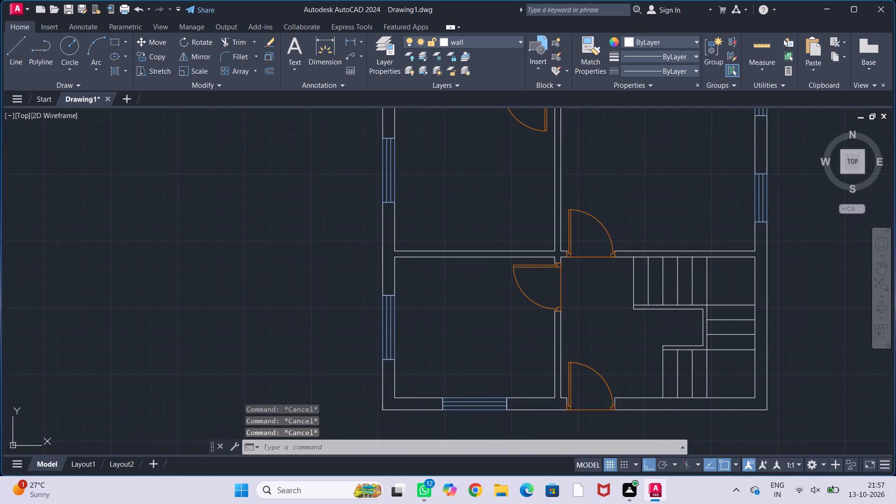
pyautogui.moveTo(592, 287); pyautogui.dragTo(545, 302, button='middle')
pyautogui.scroll(-1, 534, 336)
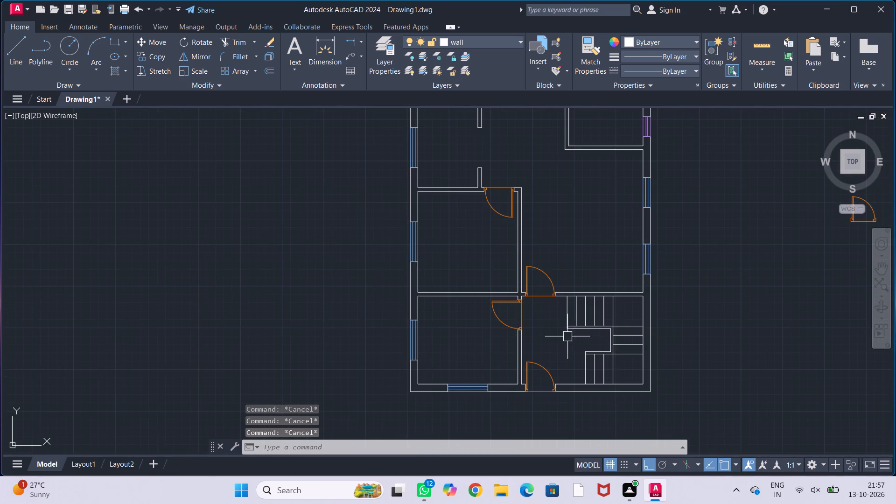
pyautogui.moveTo(569, 327); pyautogui.dragTo(534, 373, button='middle')
pyautogui.scroll(-1, 541, 290)
pyautogui.moveTo(552, 275); pyautogui.dragTo(578, 314, button='middle')
pyautogui.moveTo(580, 321); pyautogui.dragTo(580, 321, button='middle')
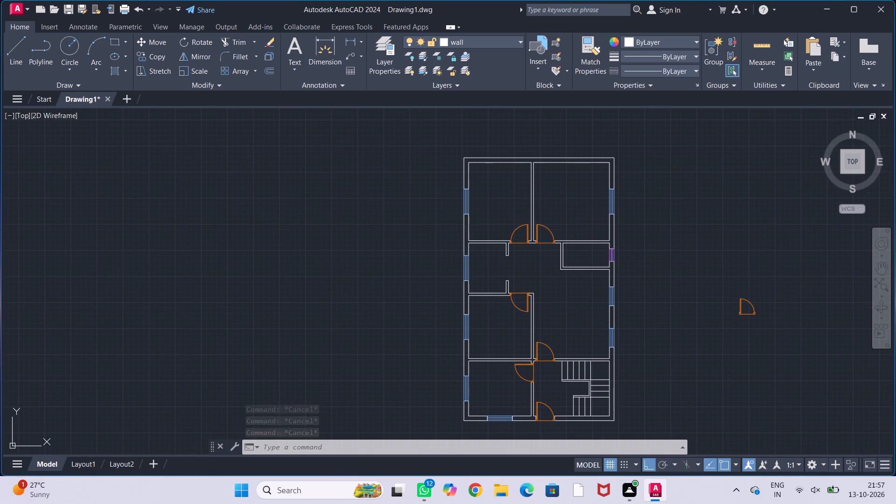
pyautogui.moveTo(580, 321); pyautogui.dragTo(557, 312, button='middle')
pyautogui.moveTo(555, 297); pyautogui.dragTo(553, 303, button='middle')
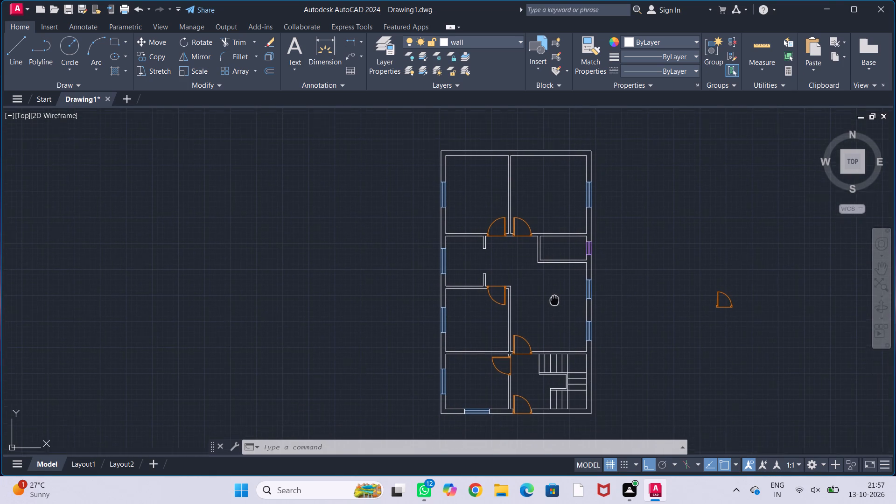
# Offset the top inner wall line of the small ventilator room 4.5" downward into the room.
pyautogui.moveTo(553, 303); pyautogui.dragTo(566, 341, button='middle')
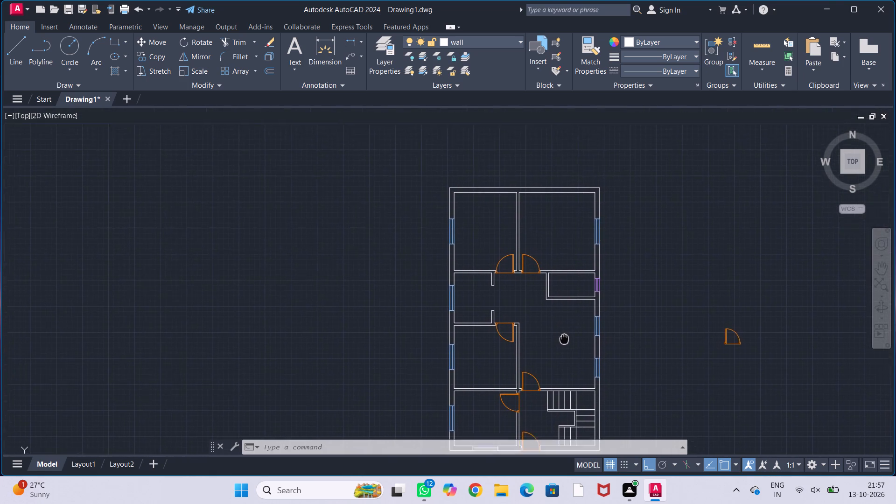
pyautogui.moveTo(566, 341); pyautogui.dragTo(569, 348, button='middle')
pyautogui.scroll(3, 572, 284)
pyautogui.moveTo(554, 321); pyautogui.dragTo(553, 288, button='middle')
pyautogui.scroll(1, 539, 294)
pyautogui.moveTo(543, 293); pyautogui.dragTo(547, 285, button='middle')
pyautogui.press('o')
pyautogui.write('ff')
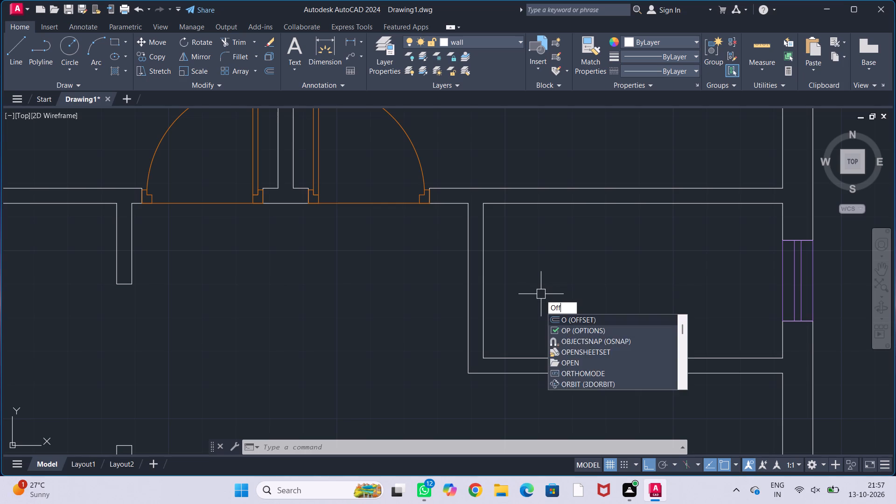
pyautogui.press('Return')
pyautogui.write('4.5"')
pyautogui.press('Return')
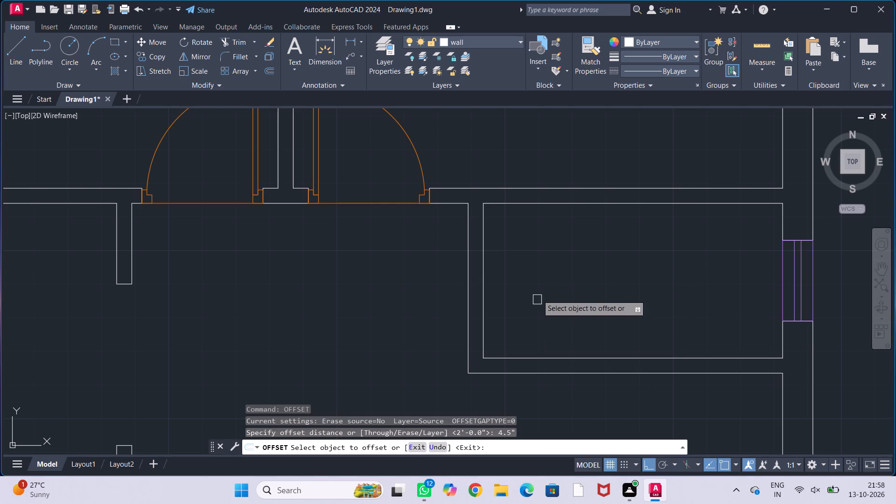
pyautogui.click(543, 203)
pyautogui.click(546, 249)
pyautogui.press('Escape')
pyautogui.press('Escape')
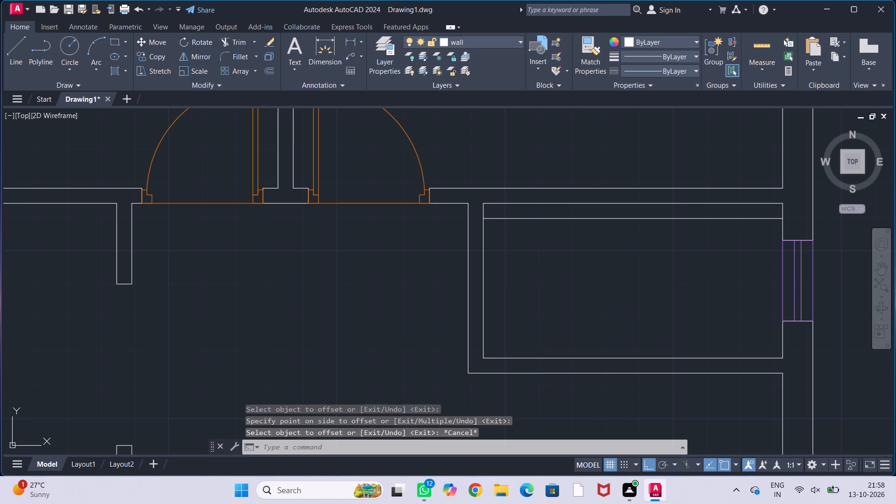
pyautogui.press('Escape')
pyautogui.press('Escape')
pyautogui.press('Escape')
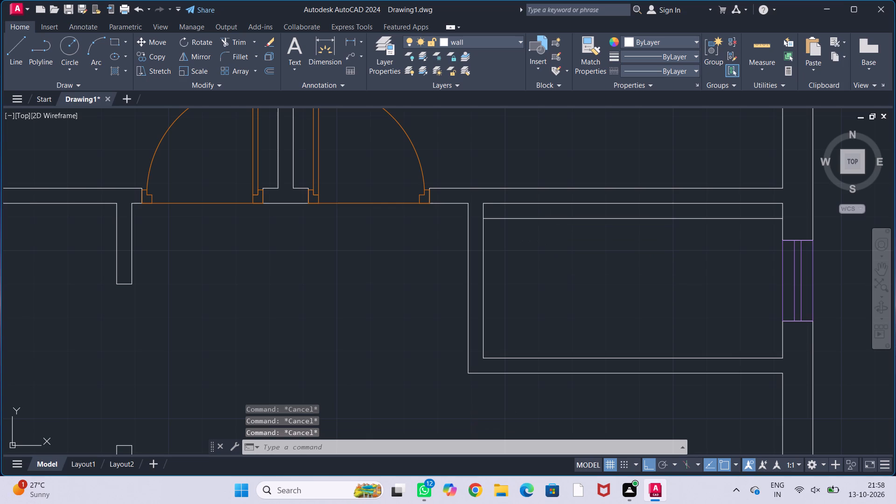
# Offset the new line in the small ventilator room 2'6" downward to mark the door opening width.
pyautogui.write('off')
pyautogui.press('Return')
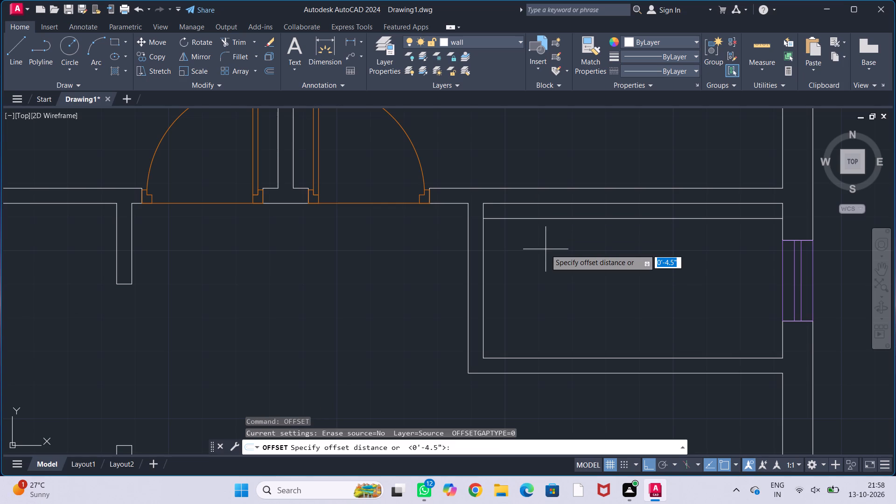
pyautogui.write('2\'6"')
pyautogui.press('Return')
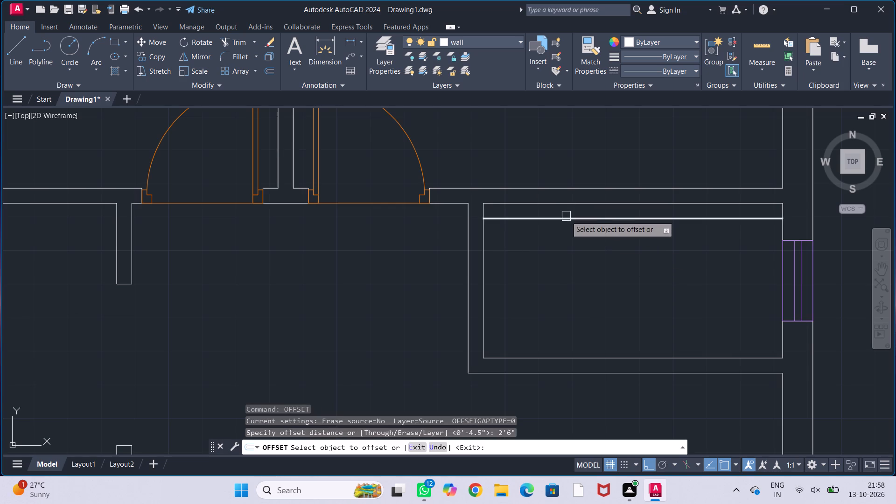
pyautogui.moveTo(566, 216); pyautogui.dragTo(566, 221)
pyautogui.click(570, 310)
pyautogui.press('Escape')
pyautogui.press('Escape')
pyautogui.press('Escape')
pyautogui.press('Escape')
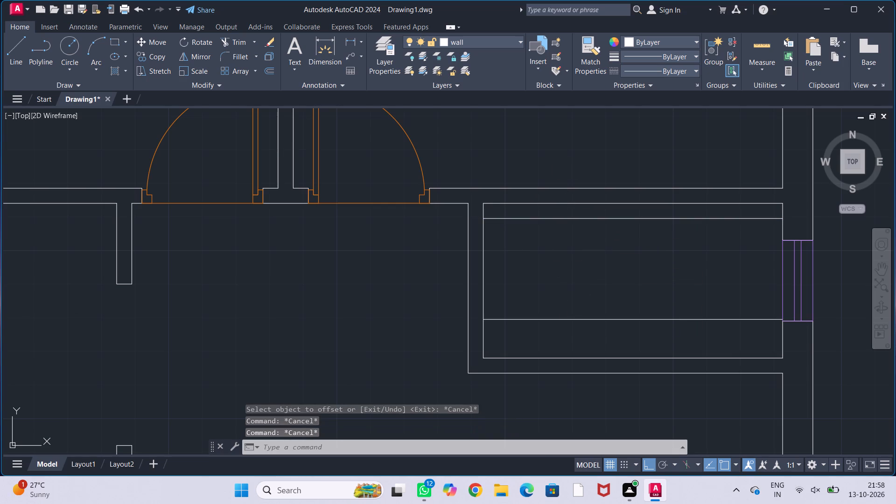
# Extend both offset lines across the small room's left wall to its outer face.
pyautogui.press('e')
pyautogui.press('x')
pyautogui.press('Return')
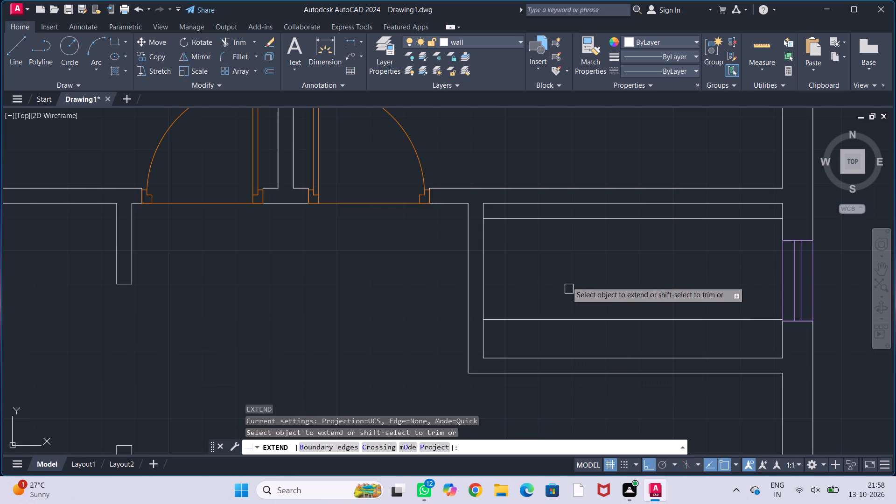
pyautogui.click(567, 218)
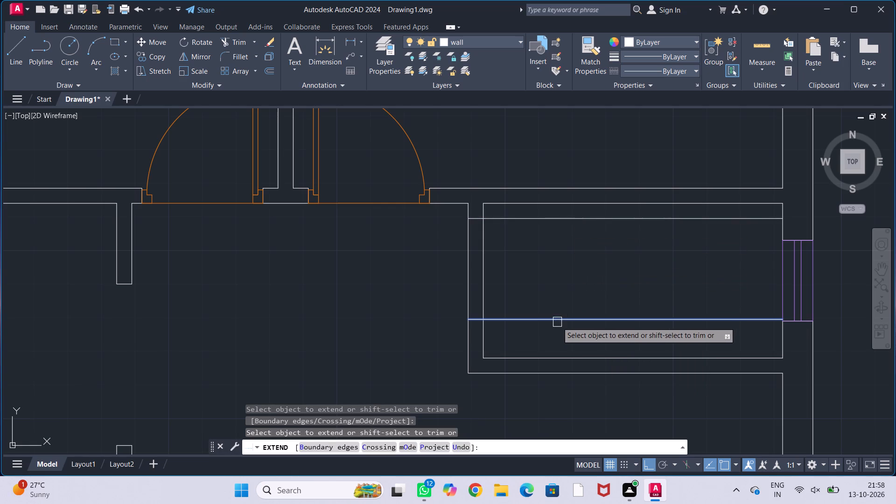
pyautogui.click(557, 320)
pyautogui.press('Escape')
pyautogui.press('Escape')
pyautogui.press('Escape')
pyautogui.press('Escape')
pyautogui.press('Escape')
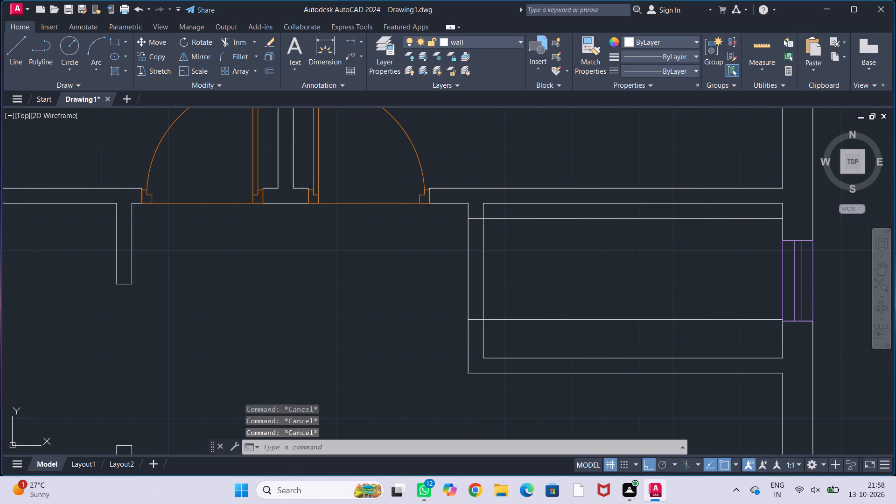
# Trim the left wall between the two lines to cut the door opening, and remove the leftover line segments inside the small room.
pyautogui.press('t')
pyautogui.press('r')
pyautogui.press('Return')
pyautogui.moveTo(517, 263); pyautogui.dragTo(422, 276)
pyautogui.click(563, 222)
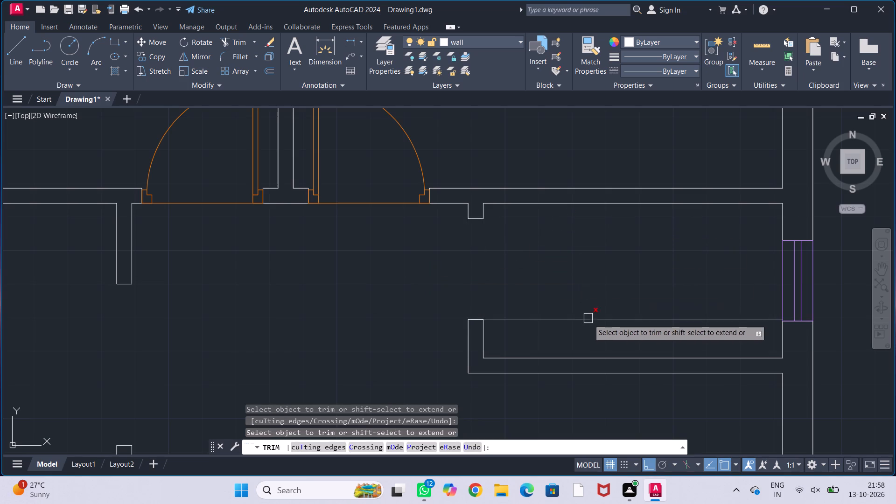
pyautogui.click(589, 322)
pyautogui.press('Escape')
pyautogui.press('Escape')
pyautogui.press('Escape')
pyautogui.press('Escape')
pyautogui.press('Escape')
# Move the spare door from outside the plan by its base midpoint into the open area below the small ventilator room.
pyautogui.scroll(-1, 601, 296)
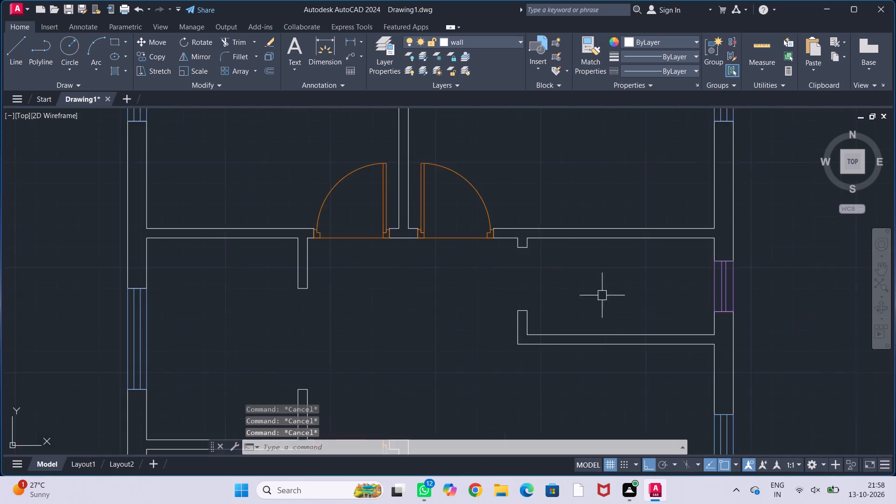
pyautogui.moveTo(605, 293); pyautogui.dragTo(480, 290, button='middle')
pyautogui.scroll(-1, 486, 286)
pyautogui.moveTo(678, 317); pyautogui.dragTo(611, 282, button='middle')
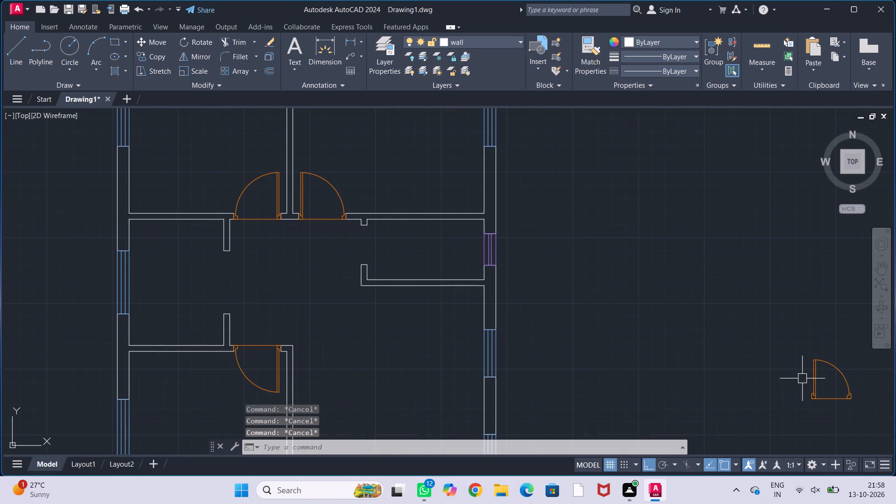
pyautogui.click(816, 385)
pyautogui.press('m')
pyautogui.press('Return')
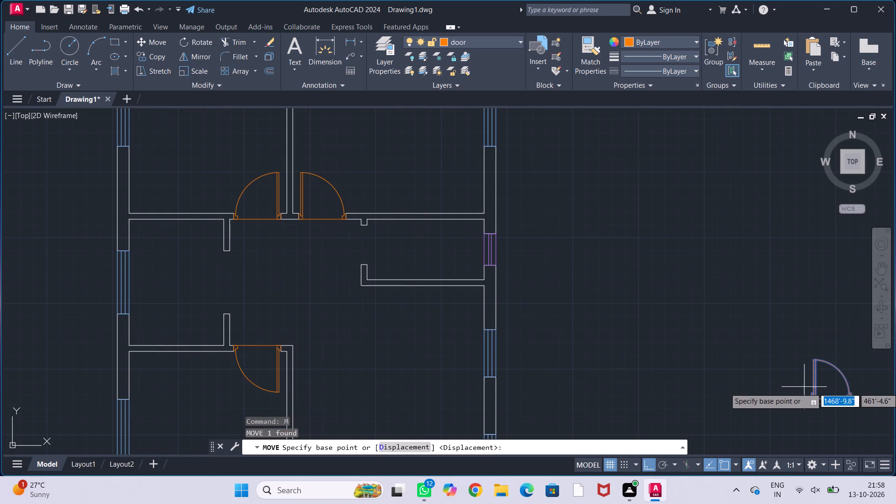
pyautogui.click(833, 396)
pyautogui.scroll(-1, 428, 252)
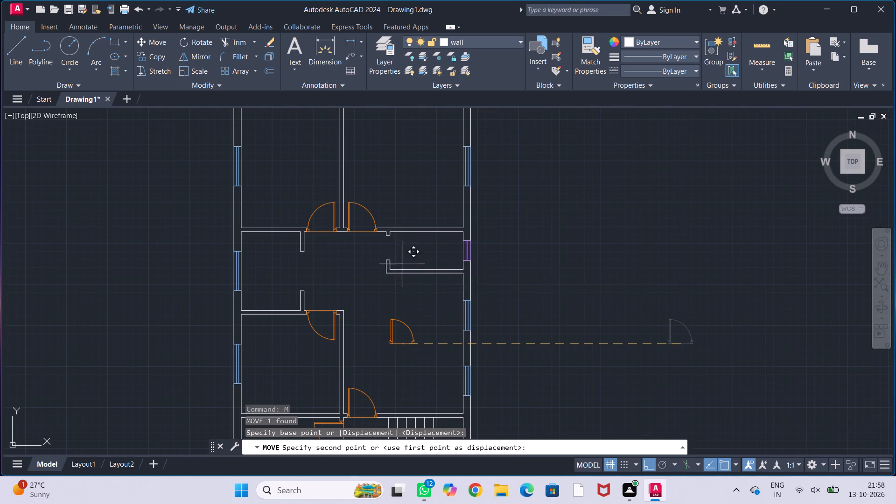
pyautogui.click(400, 287)
pyautogui.press('Escape')
pyautogui.press('Escape')
pyautogui.press('Escape')
# Rotate the moved door by 270° about its base midpoint.
pyautogui.scroll(1, 395, 317)
pyautogui.press('Escape')
pyautogui.scroll(1, 413, 303)
pyautogui.moveTo(496, 292); pyautogui.dragTo(534, 289, button='middle')
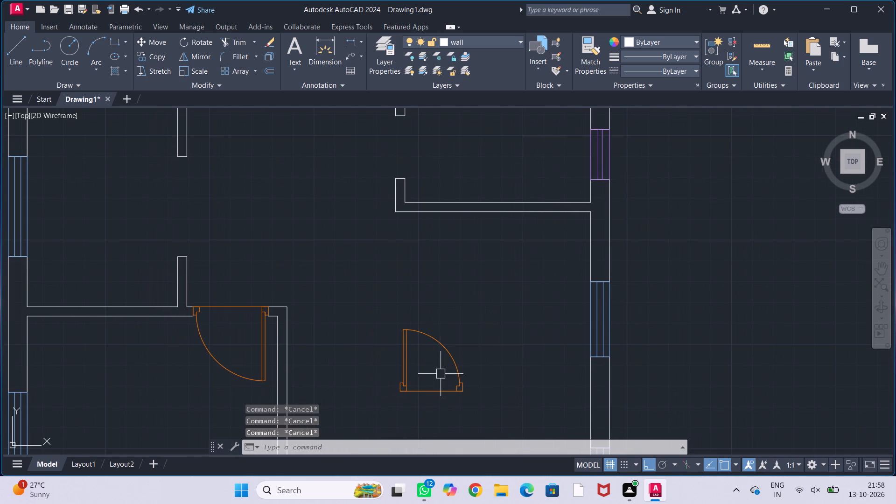
pyautogui.click(434, 393)
pyautogui.press('r')
pyautogui.press('o')
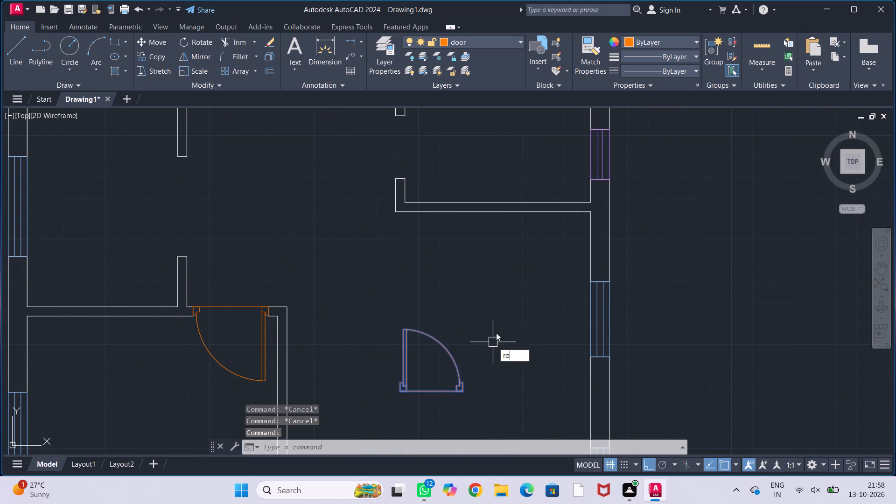
pyautogui.press('Return')
pyautogui.click(428, 392)
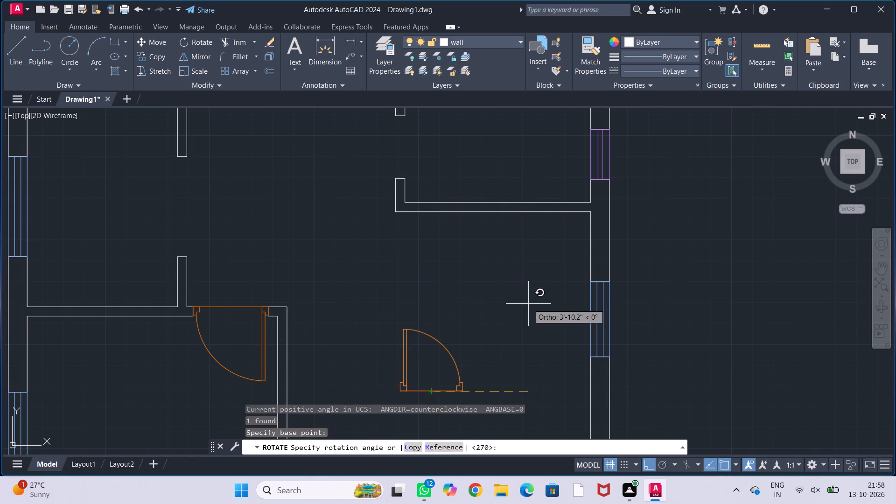
pyautogui.click(401, 438)
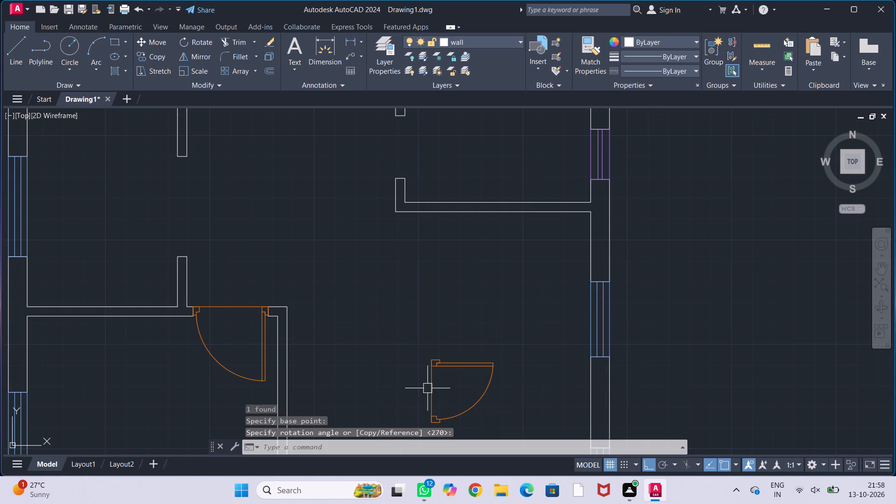
# Move the rotated door by its upper-left corner to the upper-left corner of the small ventilator room's door opening.
pyautogui.click(457, 368)
pyautogui.press('m')
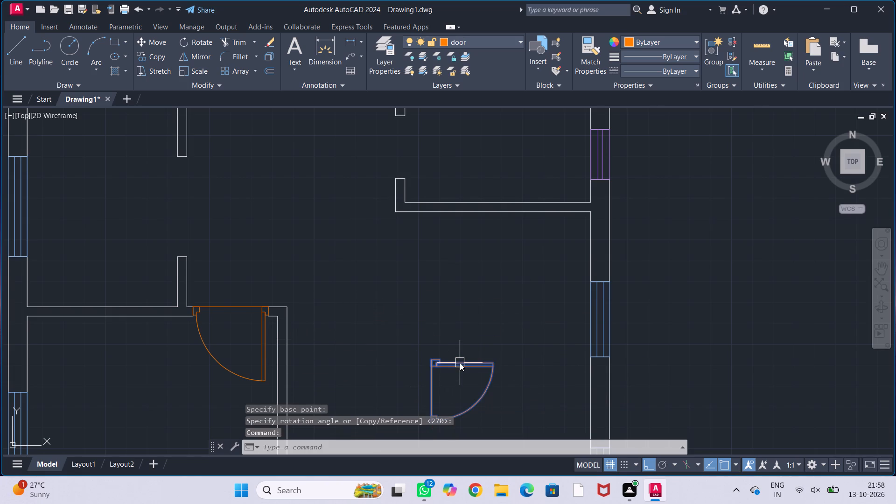
pyautogui.press('Return')
pyautogui.scroll(2, 394, 362)
pyautogui.click(481, 358)
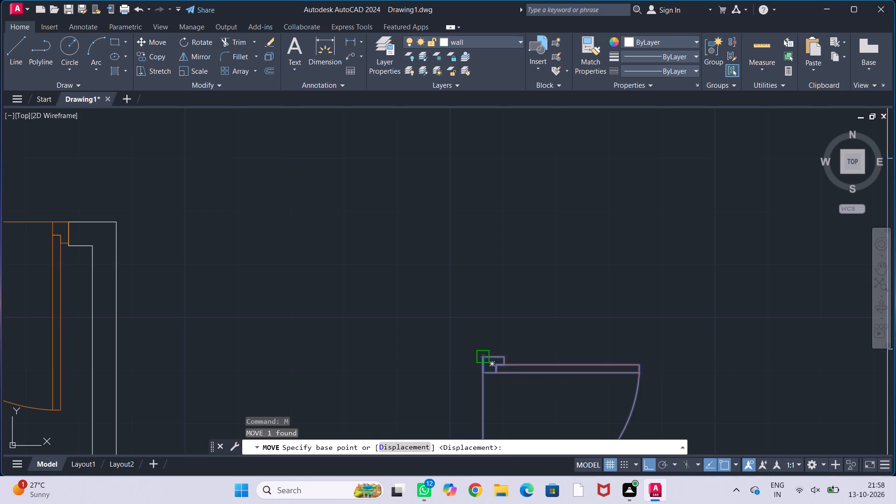
pyautogui.scroll(-3, 502, 272)
pyautogui.moveTo(523, 221); pyautogui.dragTo(480, 337, button='middle')
pyautogui.scroll(4, 425, 273)
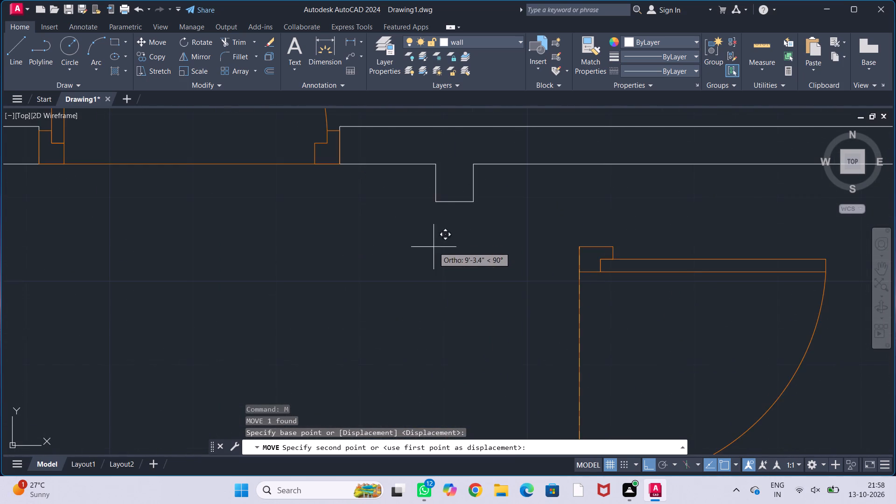
pyautogui.click(433, 198)
pyautogui.press('Escape')
pyautogui.press('Escape')
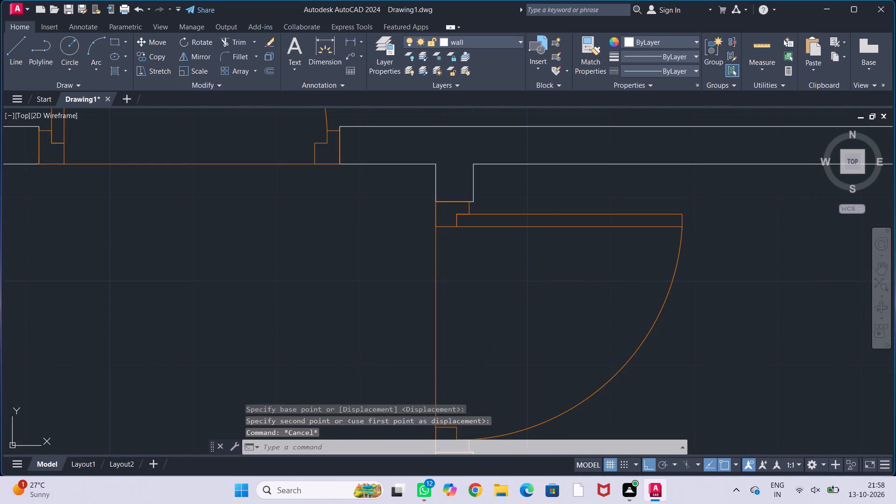
pyautogui.press('Escape')
pyautogui.press('Escape')
# Look over the whole floor plan and its door, window and ventilator placements.
pyautogui.scroll(-4, 531, 271)
pyautogui.moveTo(487, 339); pyautogui.dragTo(491, 326, button='middle')
pyautogui.scroll(-1, 486, 309)
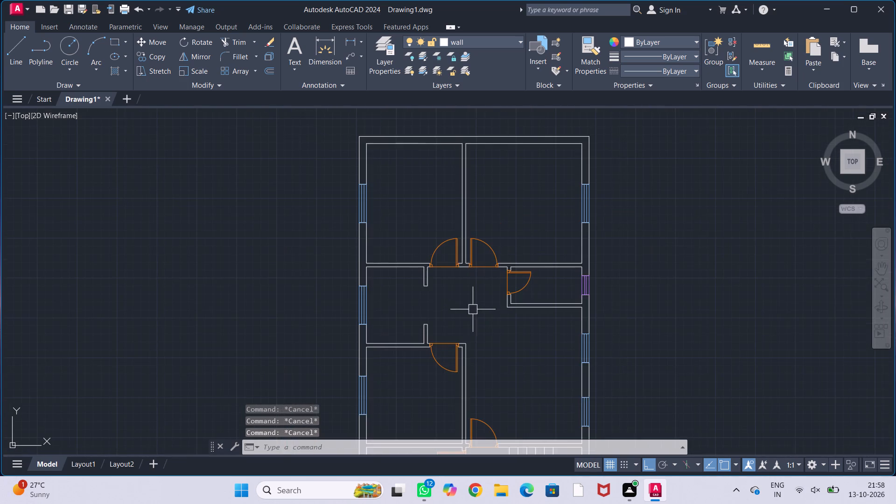
pyautogui.moveTo(471, 306); pyautogui.dragTo(503, 281, button='middle')
pyautogui.middleClick(504, 280)
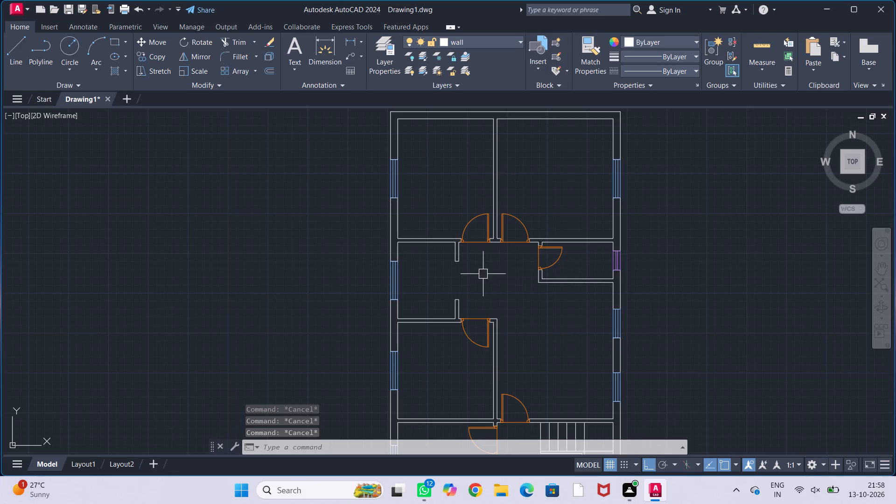
pyautogui.moveTo(504, 295); pyautogui.dragTo(487, 272, button='middle')
pyautogui.moveTo(484, 284); pyautogui.dragTo(511, 255, button='middle')
pyautogui.scroll(-2, 513, 254)
pyautogui.moveTo(540, 273); pyautogui.dragTo(535, 273, button='middle')
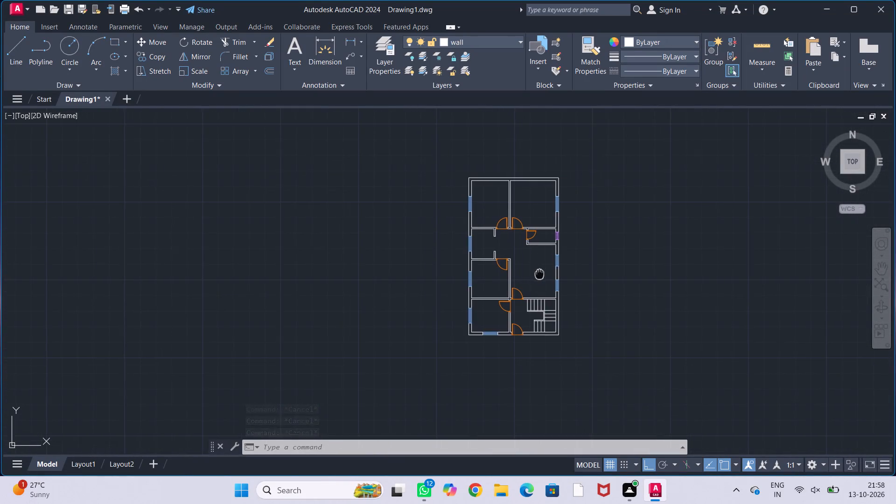
pyautogui.moveTo(535, 273); pyautogui.dragTo(468, 300, button='middle')
pyautogui.scroll(1, 468, 298)
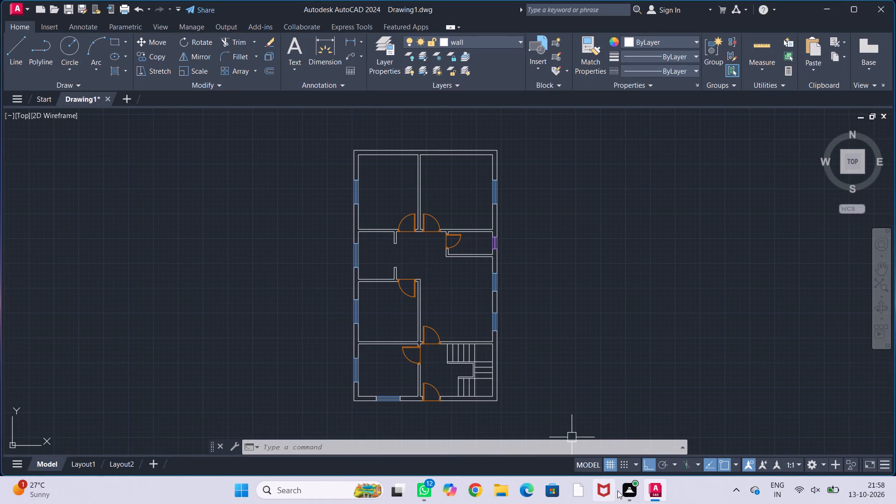
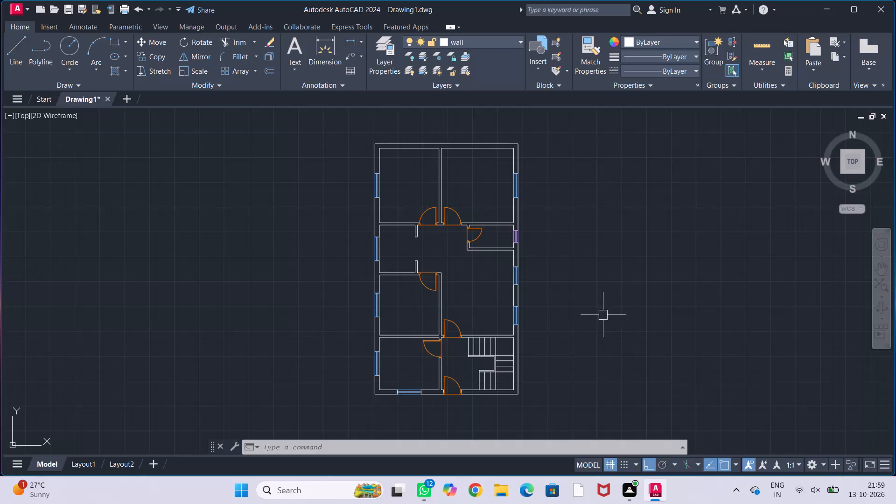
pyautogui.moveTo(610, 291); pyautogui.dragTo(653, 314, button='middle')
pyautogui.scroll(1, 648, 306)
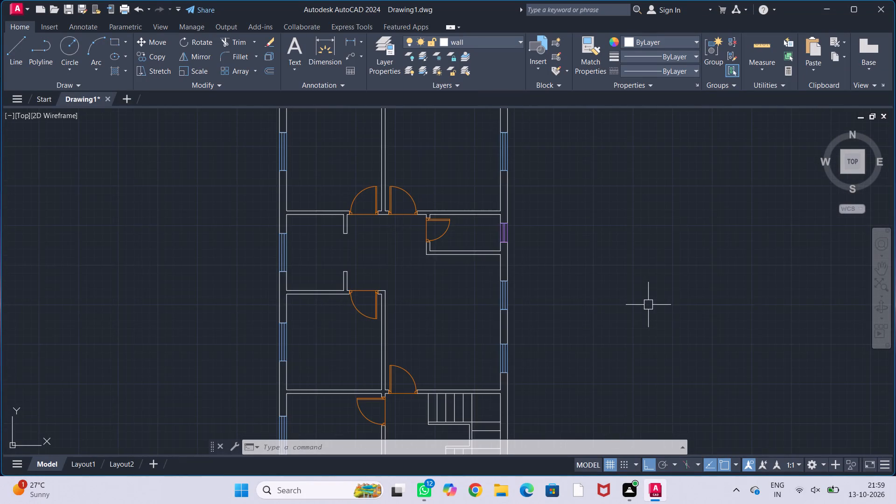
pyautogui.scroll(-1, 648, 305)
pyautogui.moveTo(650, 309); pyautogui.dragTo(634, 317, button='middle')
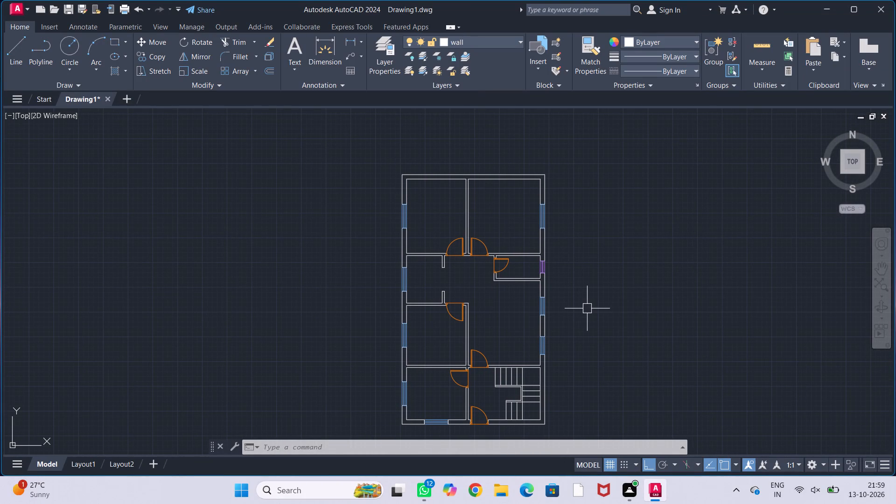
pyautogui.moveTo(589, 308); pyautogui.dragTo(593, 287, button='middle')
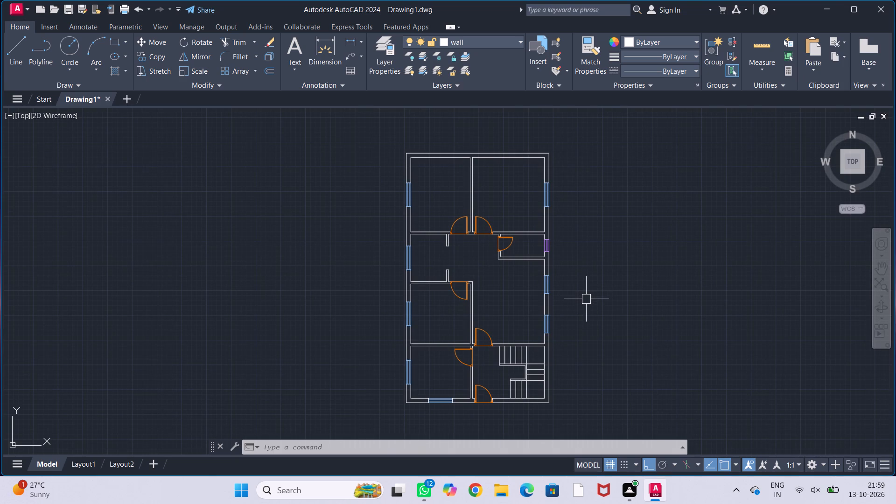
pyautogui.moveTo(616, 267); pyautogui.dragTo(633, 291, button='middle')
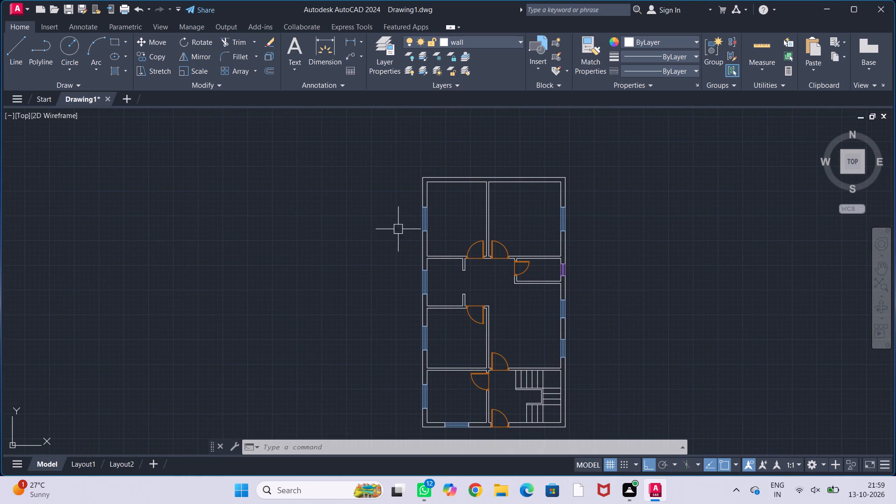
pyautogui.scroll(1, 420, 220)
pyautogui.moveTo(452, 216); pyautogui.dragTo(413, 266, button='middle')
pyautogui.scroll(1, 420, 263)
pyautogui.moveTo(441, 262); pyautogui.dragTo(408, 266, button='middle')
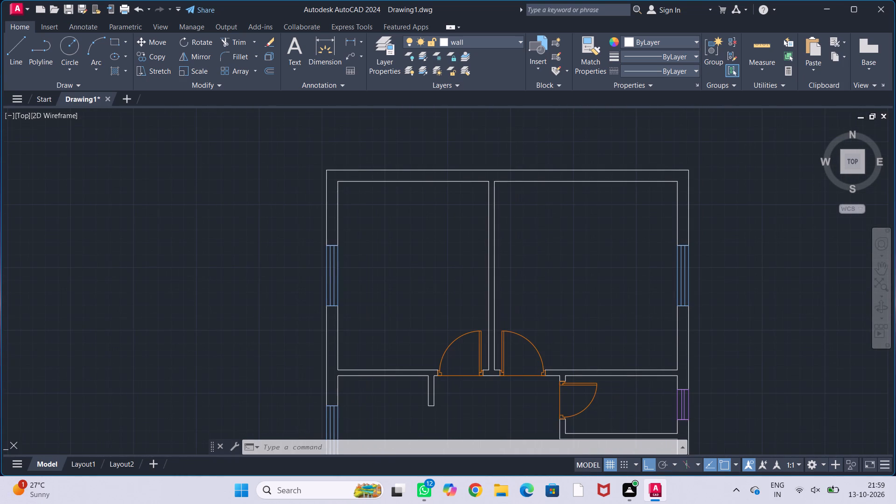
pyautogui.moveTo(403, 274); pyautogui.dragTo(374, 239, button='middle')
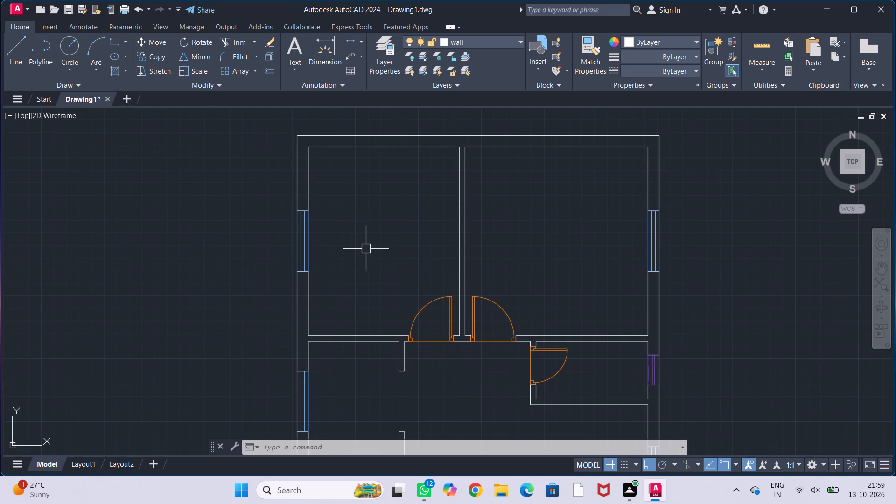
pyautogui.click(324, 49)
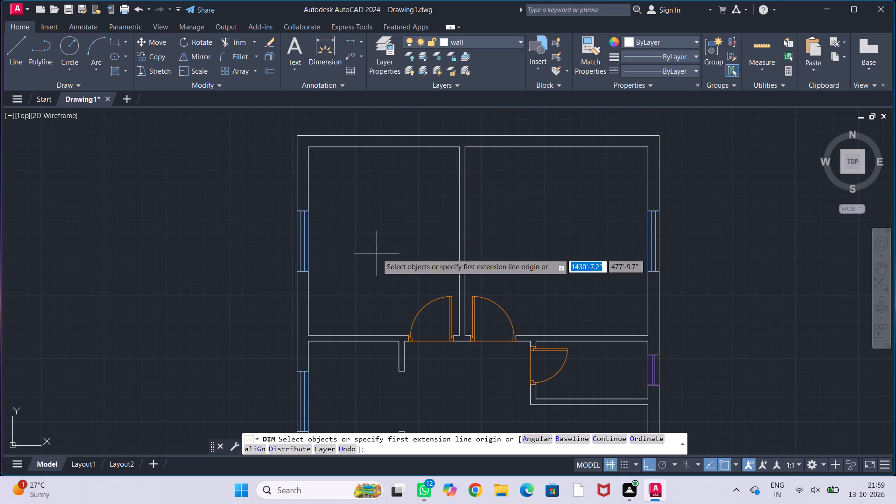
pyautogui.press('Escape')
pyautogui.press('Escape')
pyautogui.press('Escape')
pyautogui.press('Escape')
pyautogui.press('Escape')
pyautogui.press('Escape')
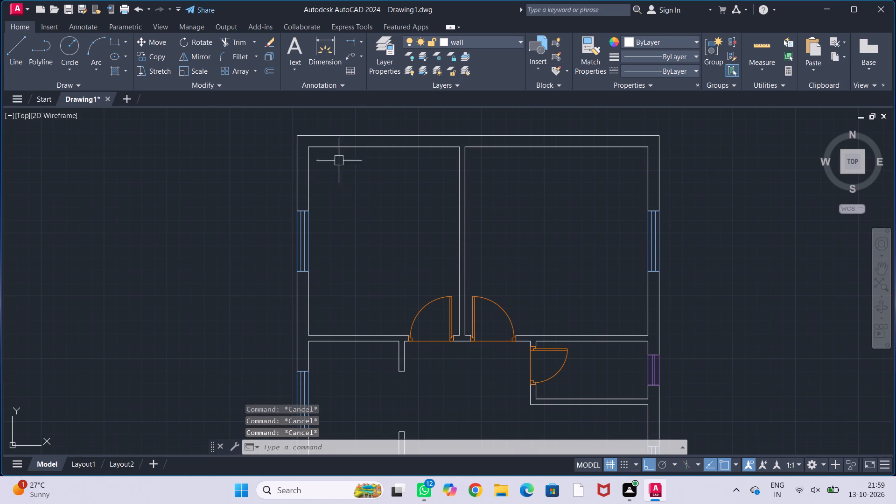
# Add a two-line multiline text label in the top-left room reading BEDROOM, indented by one space, above 10'-0" X 12'-6".
pyautogui.click(291, 45)
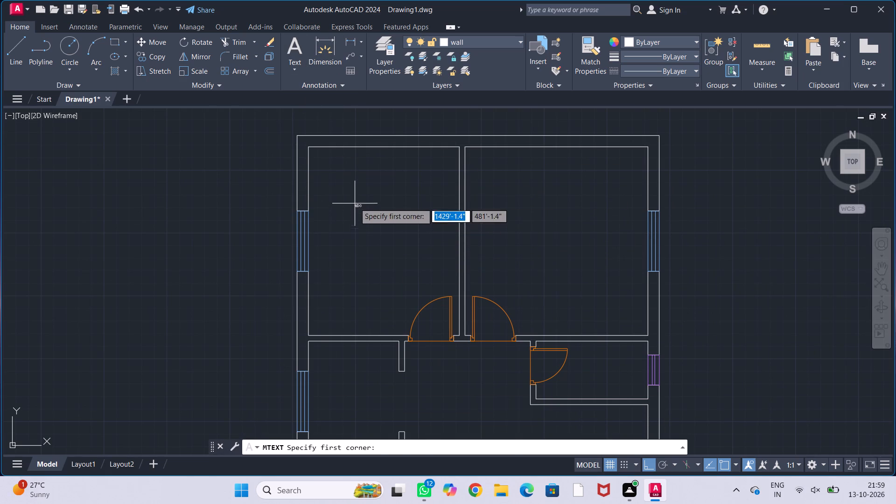
pyautogui.click(354, 202)
pyautogui.click(415, 253)
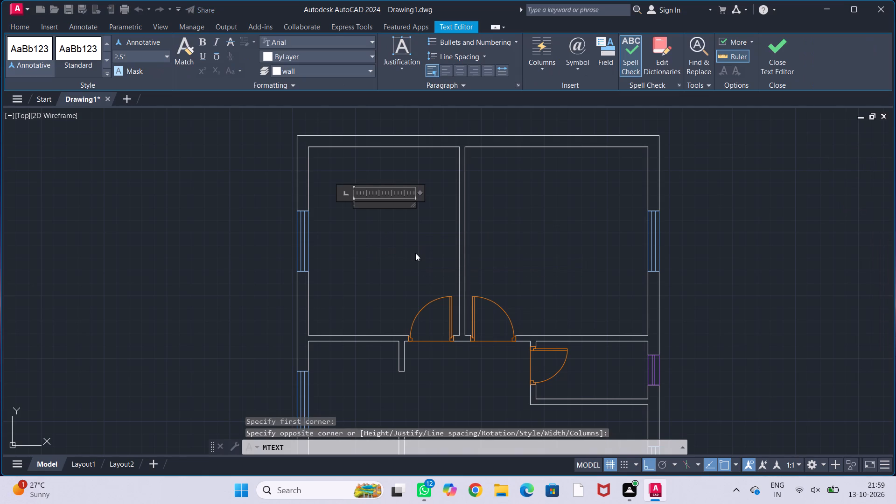
pyautogui.write('BEDROOM')
pyautogui.press('Return')
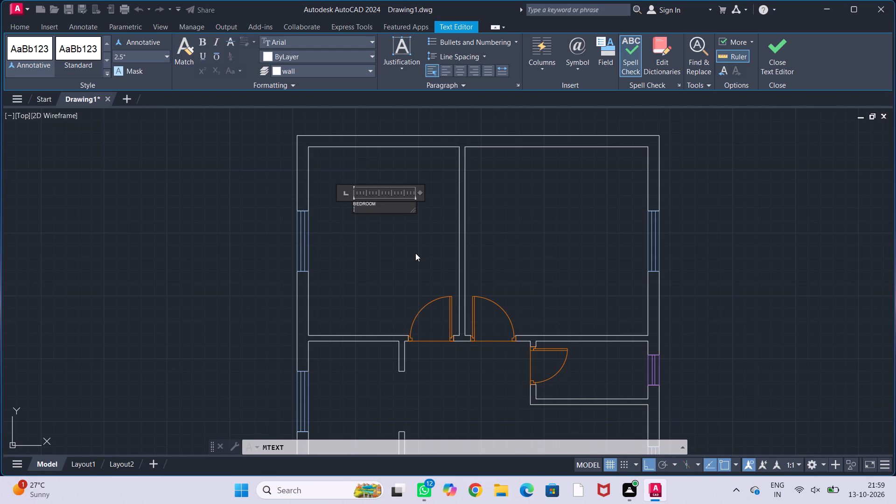
pyautogui.write("10'")
pyautogui.press('-')
pyautogui.write('0"')
pyautogui.press('space')
pyautogui.write('X')
pyautogui.press('space')
pyautogui.write("12'")
pyautogui.press('-')
pyautogui.write('6"')
pyautogui.scroll(3, 353, 202)
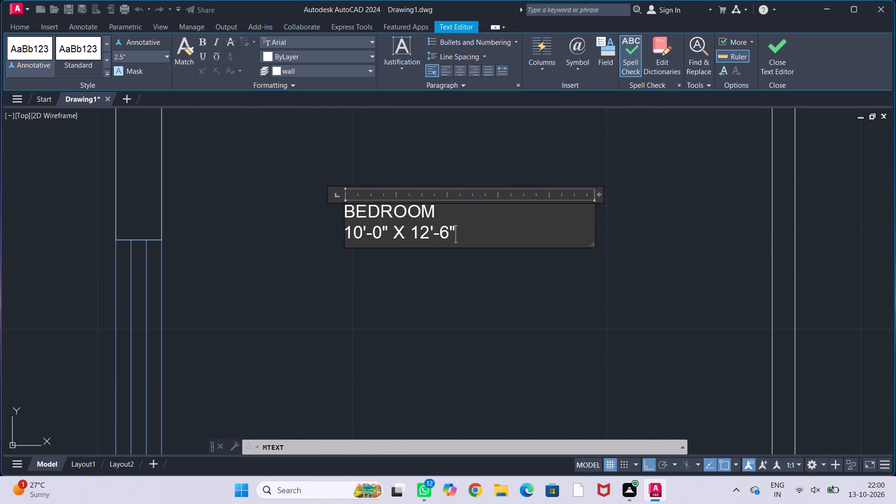
pyautogui.click(345, 214)
pyautogui.press('space')
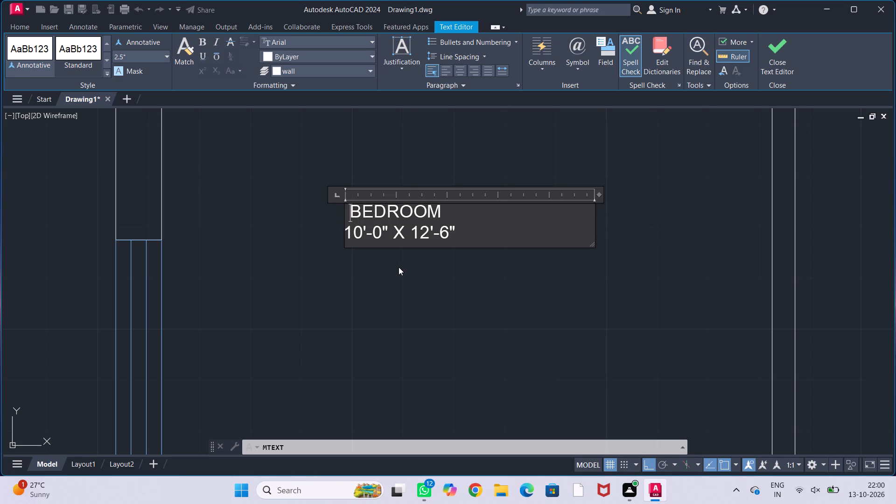
pyautogui.click(403, 269)
# Set the text height of the BEDROOM label to 5" in its properties.
pyautogui.scroll(-3, 406, 264)
pyautogui.moveTo(413, 276); pyautogui.dragTo(396, 242, button='middle')
pyautogui.click(364, 204)
pyautogui.click(417, 238)
pyautogui.rightClick(417, 238)
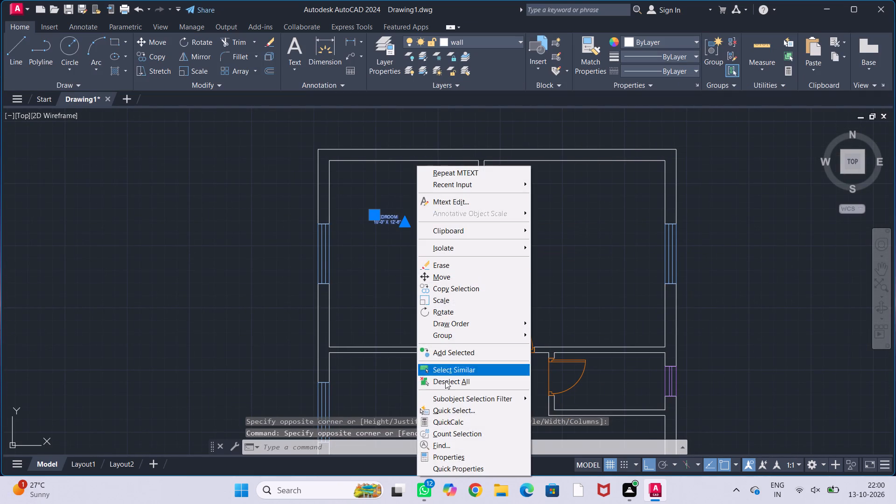
pyautogui.click(459, 451)
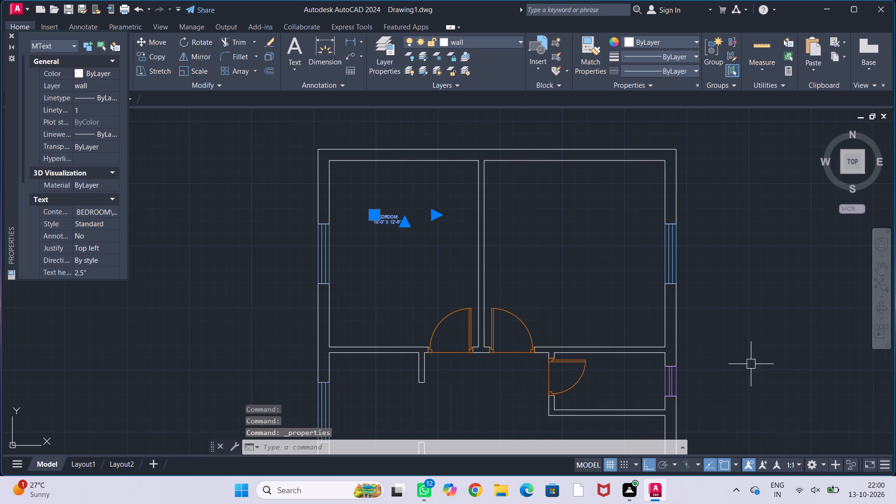
pyautogui.scroll(-2, 67, 187)
pyautogui.click(89, 162)
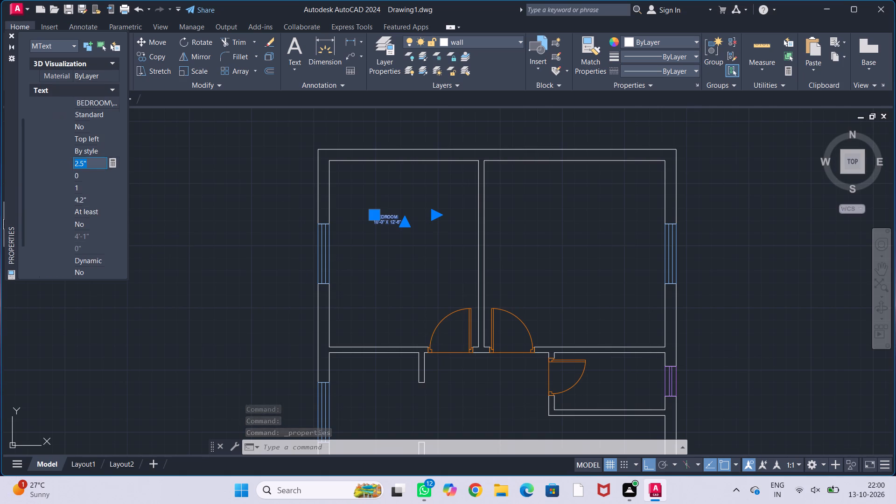
pyautogui.press('BackSpace')
pyautogui.press('5')
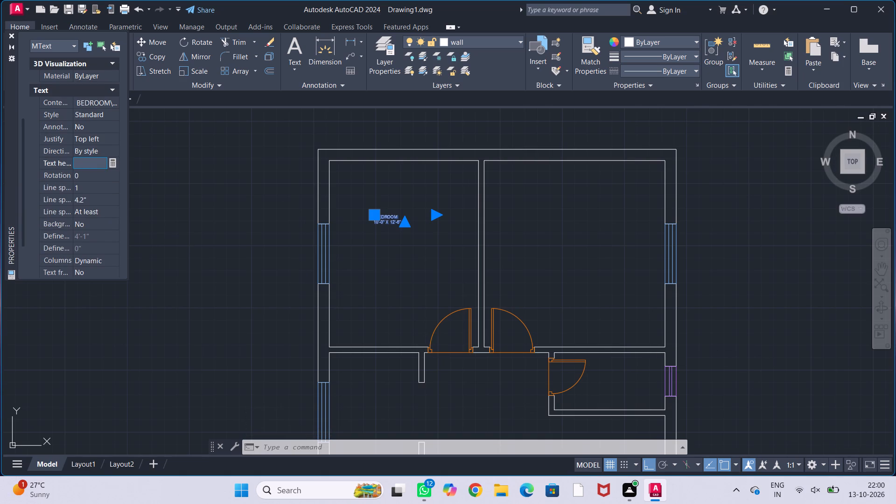
pyautogui.hotkey('shift', '"')
pyautogui.press('Return')
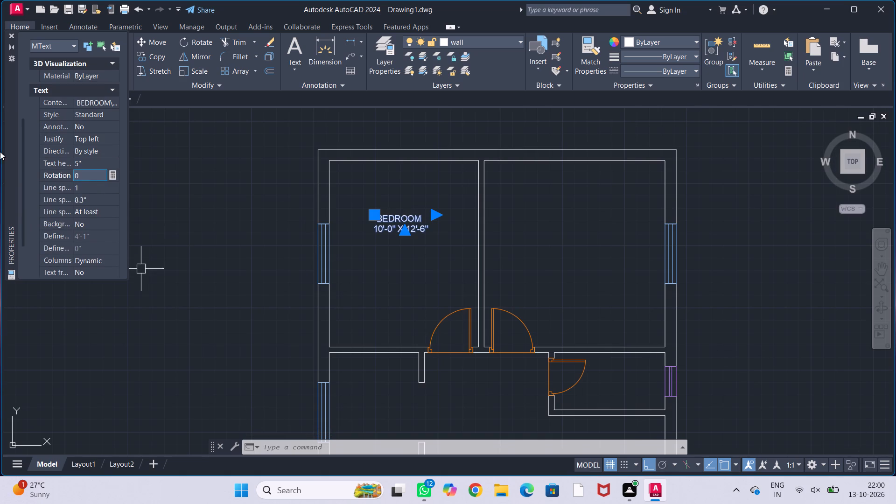
pyautogui.click(10, 35)
pyautogui.scroll(-2, 140, 311)
pyautogui.moveTo(168, 308); pyautogui.dragTo(121, 293, button='middle')
pyautogui.scroll(2, 133, 297)
pyautogui.moveTo(138, 282); pyautogui.dragTo(185, 320, button='middle')
pyautogui.press('Escape')
pyautogui.press('Escape')
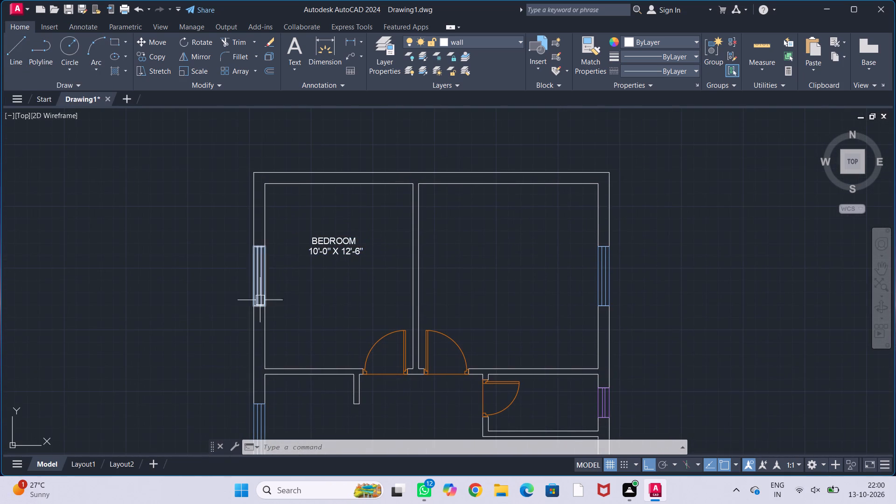
pyautogui.press('Escape')
# Copy the BEDROOM label into the top-right room, the small left room, the central passage and the small room beneath the top-right room.
pyautogui.moveTo(345, 253); pyautogui.dragTo(346, 265)
pyautogui.press('c')
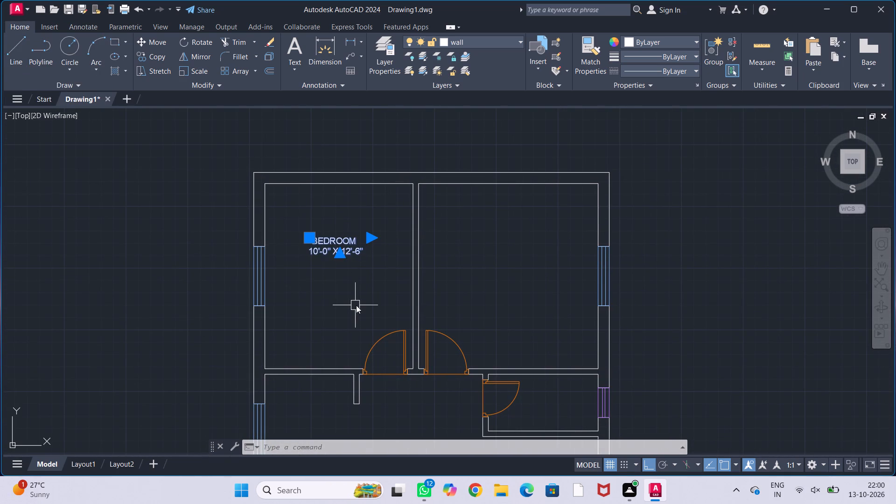
pyautogui.press('o')
pyautogui.press('Return')
pyautogui.click(311, 255)
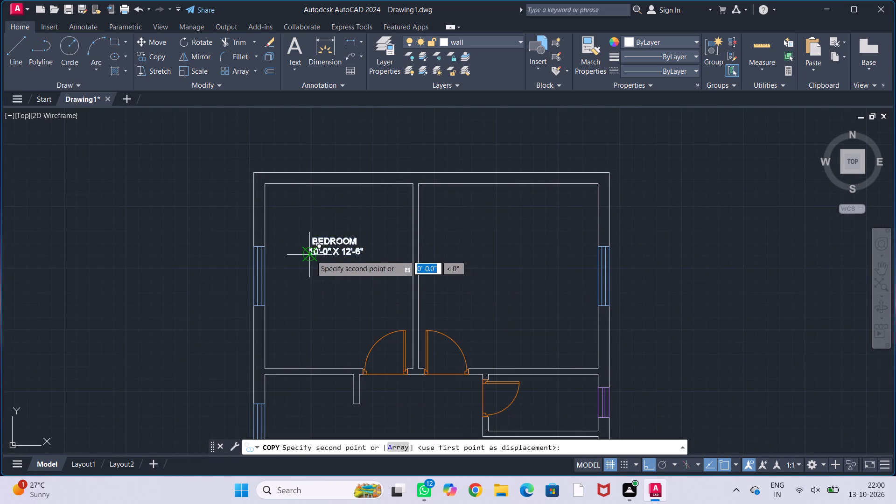
pyautogui.click(479, 268)
pyautogui.scroll(-1, 494, 294)
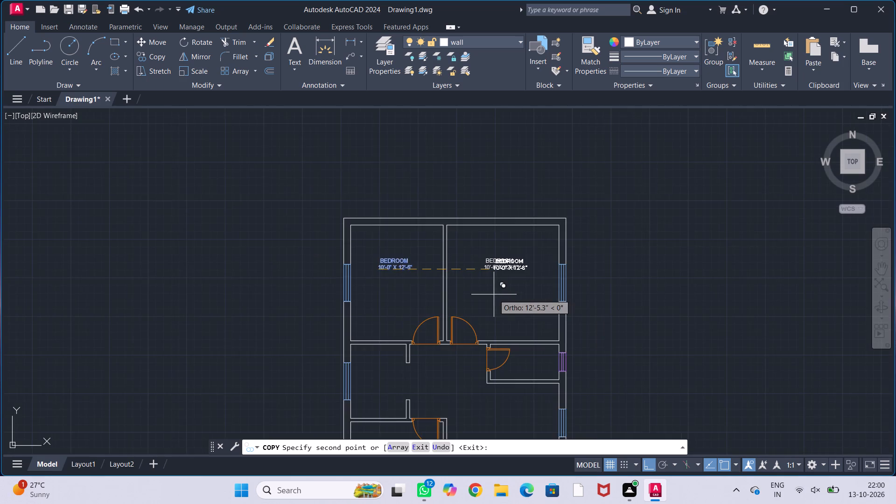
pyautogui.moveTo(492, 286); pyautogui.dragTo(471, 208, button='middle')
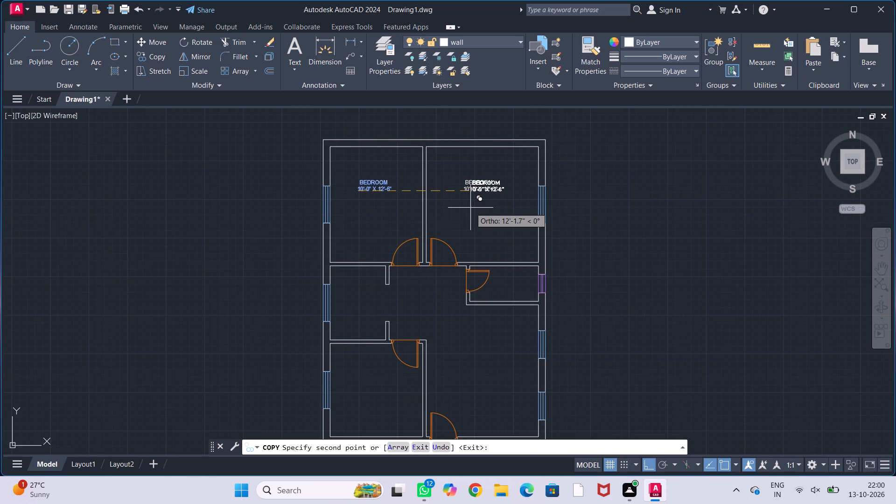
pyautogui.press('F8')
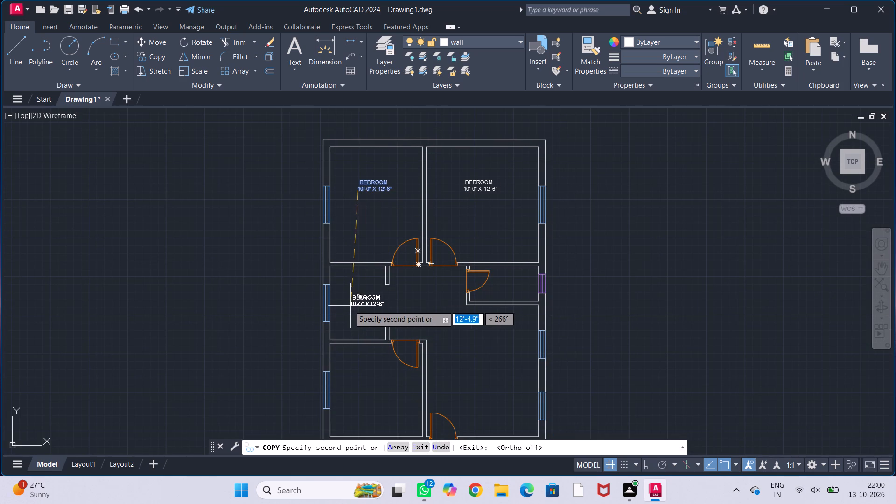
pyautogui.click(341, 306)
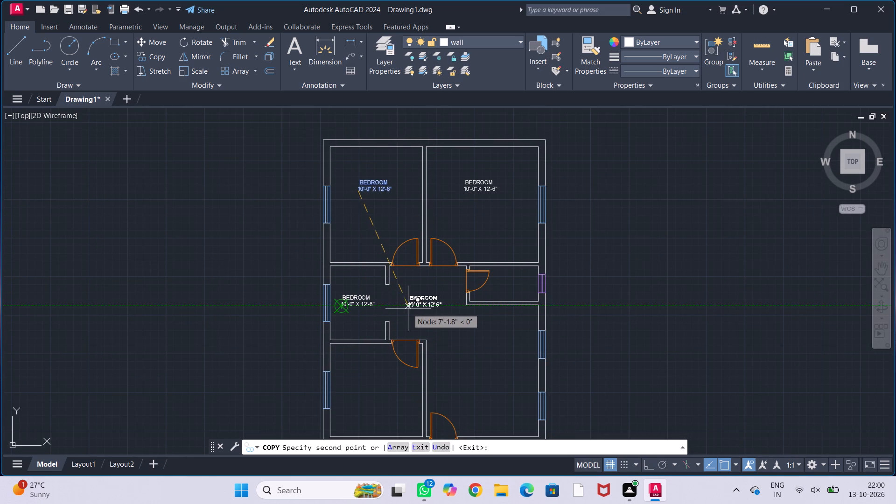
pyautogui.click(411, 308)
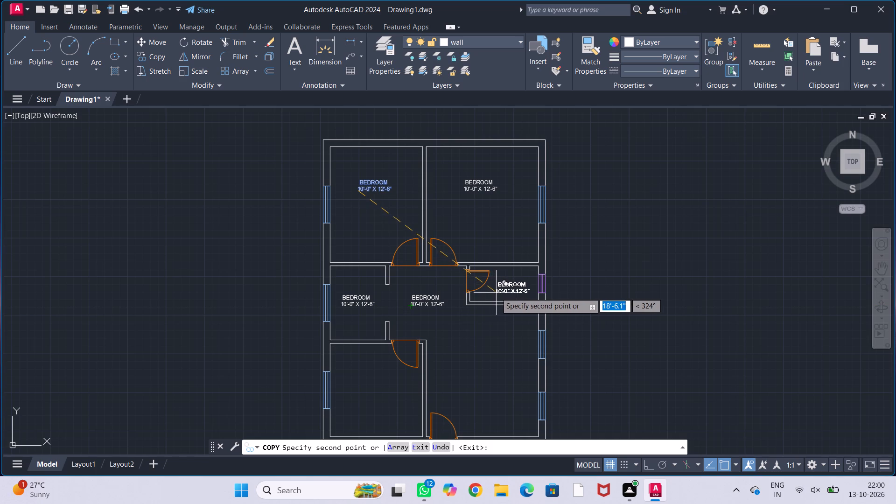
pyautogui.click(497, 292)
# Place further BEDROOM label copies in the large right-hand room, the two lower left rooms and the space beside the staircase.
pyautogui.moveTo(498, 345); pyautogui.dragTo(500, 209, button='middle')
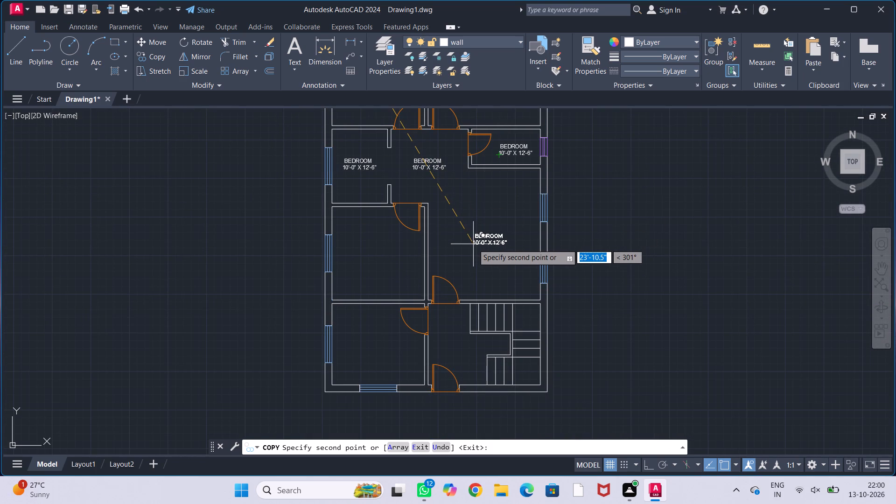
pyautogui.click(475, 238)
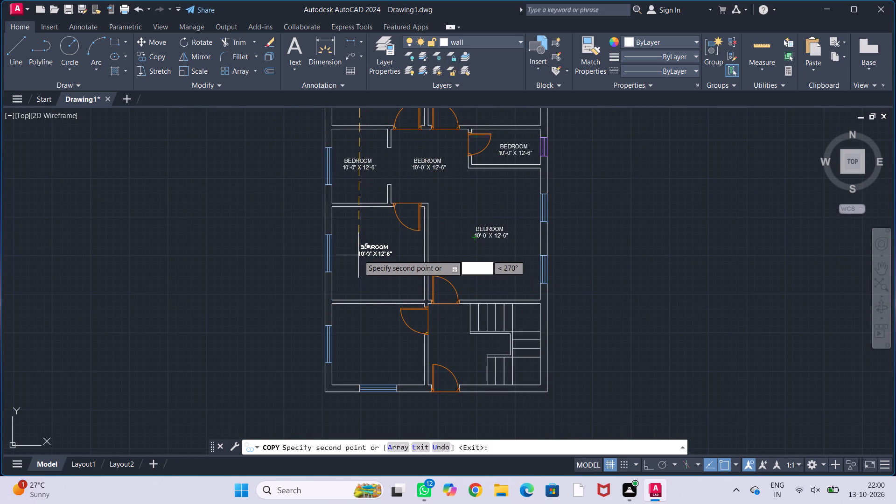
pyautogui.click(358, 254)
pyautogui.click(362, 347)
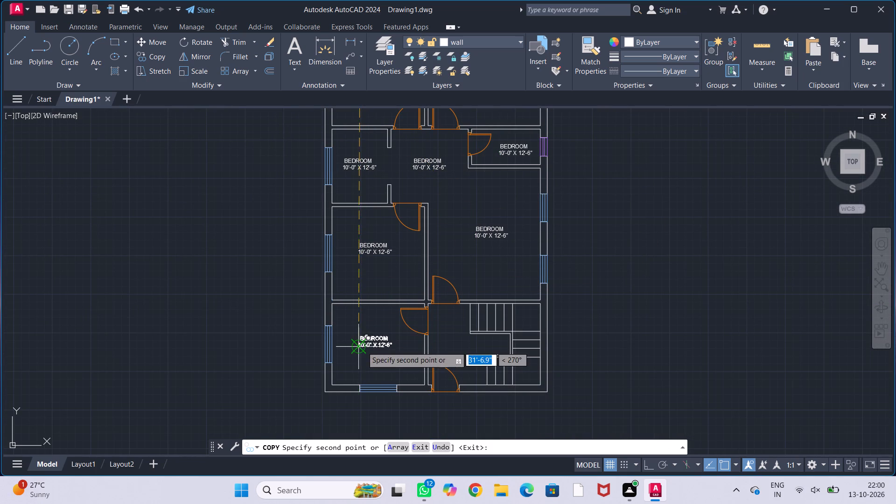
pyautogui.click(447, 349)
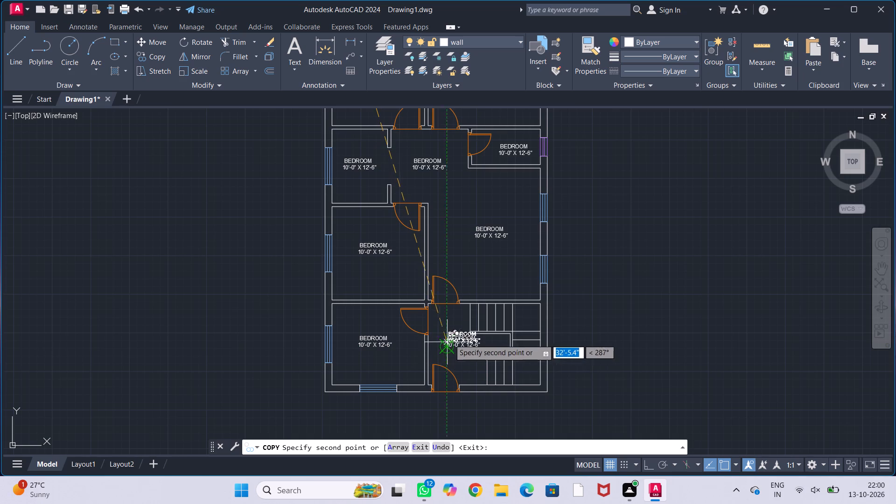
pyautogui.press('Escape')
pyautogui.press('Escape')
pyautogui.press('Escape')
pyautogui.press('Escape')
pyautogui.press('Escape')
# Change the top-left room's label name to BEDROOM-1 and remove its leading space.
pyautogui.scroll(-1, 499, 261)
pyautogui.moveTo(514, 297); pyautogui.dragTo(516, 309, button='middle')
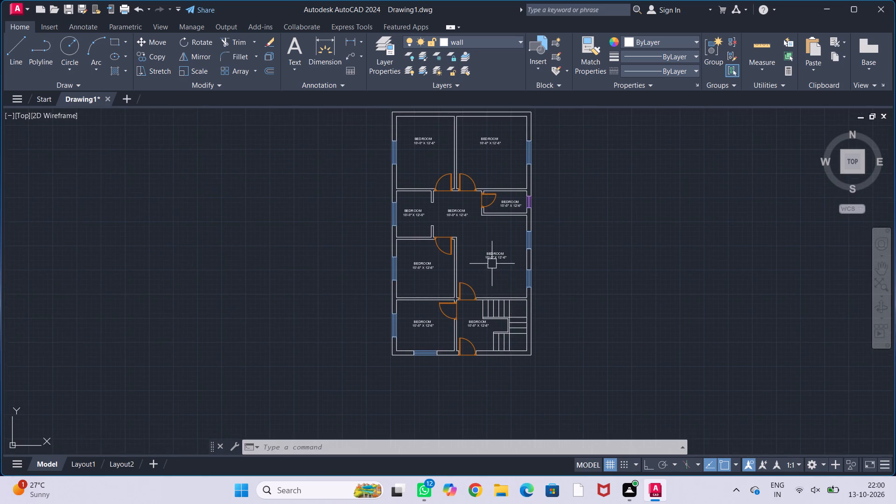
pyautogui.moveTo(492, 263); pyautogui.dragTo(493, 322, button='middle')
pyautogui.scroll(2, 413, 206)
pyautogui.moveTo(433, 203); pyautogui.dragTo(399, 248, button='middle')
pyautogui.scroll(1, 398, 246)
pyautogui.moveTo(426, 254); pyautogui.dragTo(378, 244, button='middle')
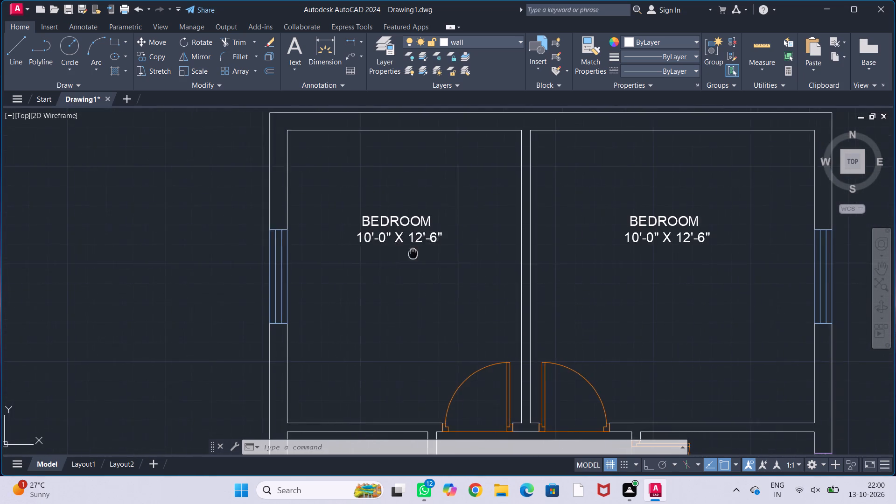
pyautogui.moveTo(378, 244); pyautogui.dragTo(335, 230, button='middle')
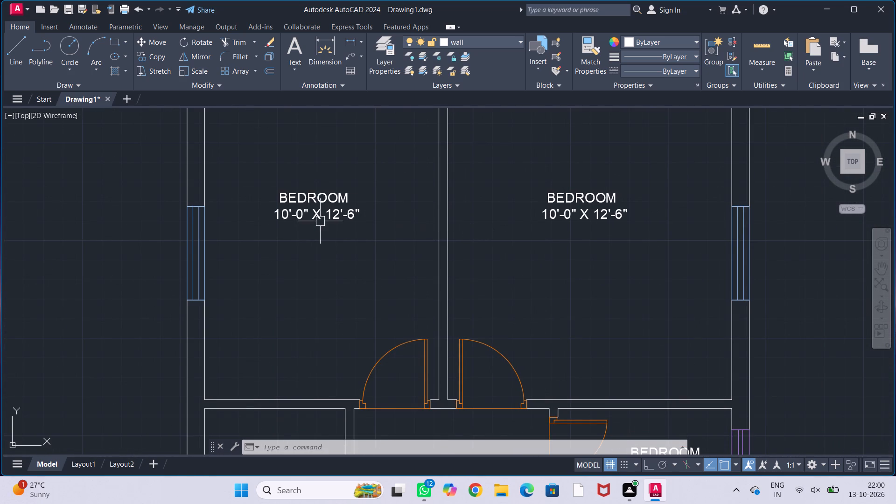
pyautogui.doubleClick(319, 213)
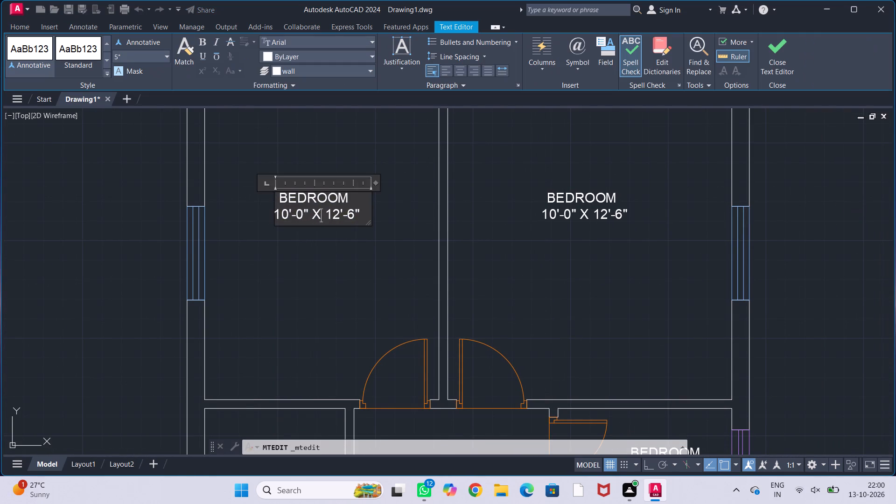
pyautogui.click(280, 201)
pyautogui.press('BackSpace')
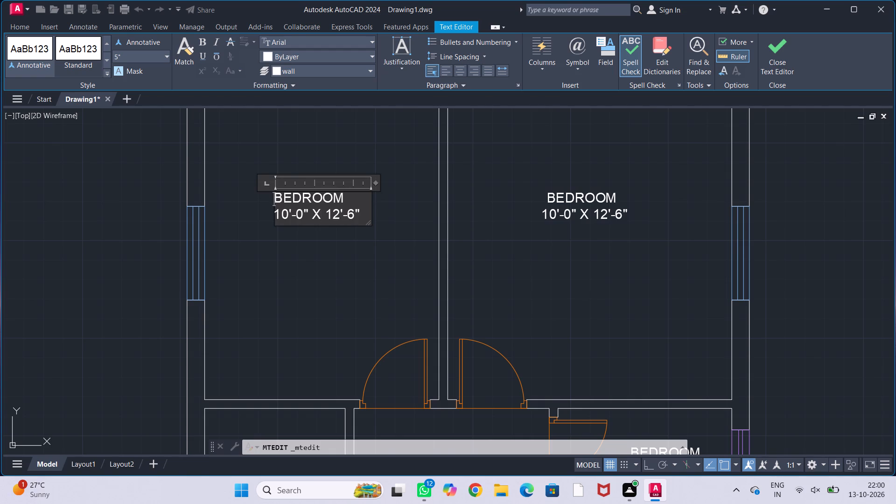
pyautogui.click(345, 202)
pyautogui.write('-1')
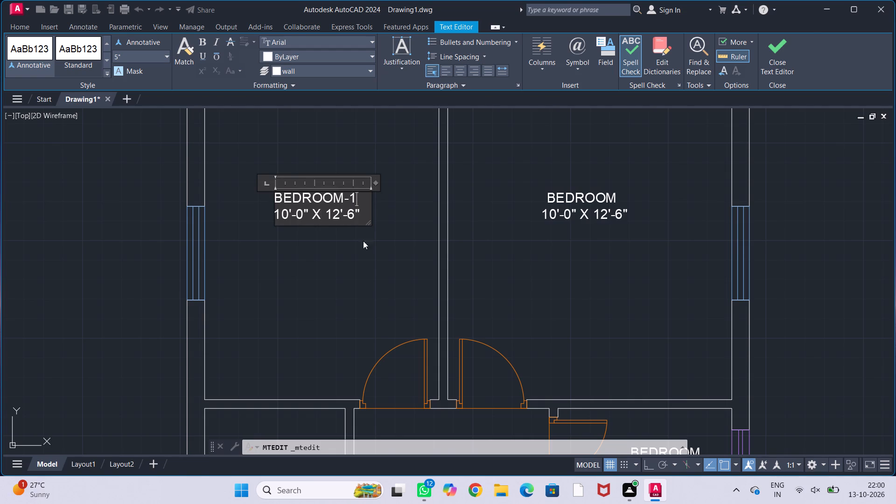
pyautogui.click(363, 252)
# Edit the top-right room's label to read BEDROOM-2 without the leading space, above 12'-0" X 12'-6".
pyautogui.doubleClick(606, 207)
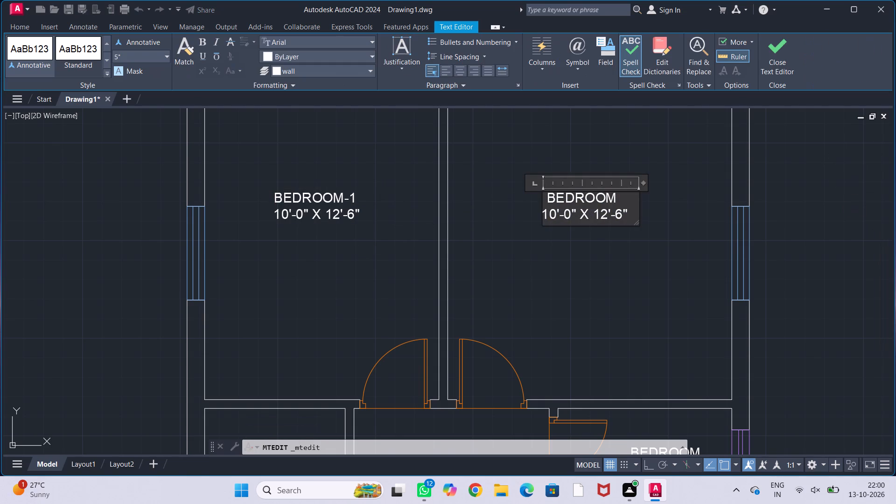
pyautogui.click(549, 197)
pyautogui.press('BackSpace')
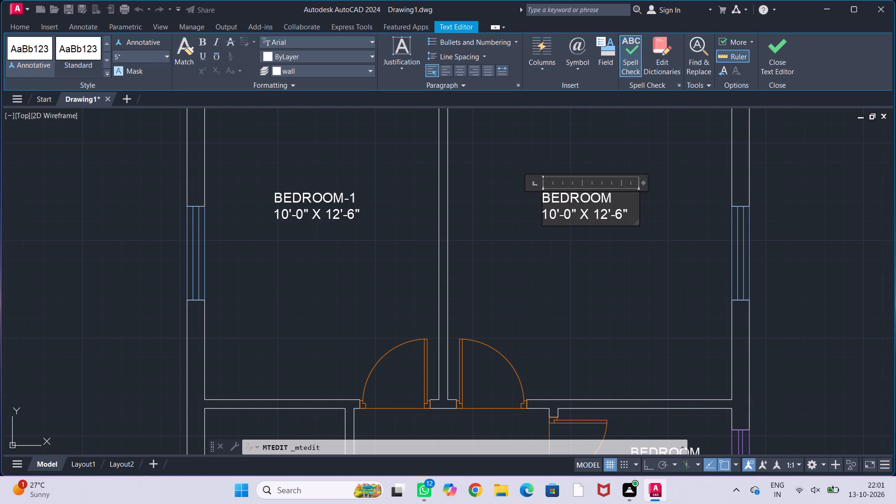
pyautogui.click(612, 201)
pyautogui.write('-2')
pyautogui.moveTo(569, 312); pyautogui.dragTo(553, 299, button='middle')
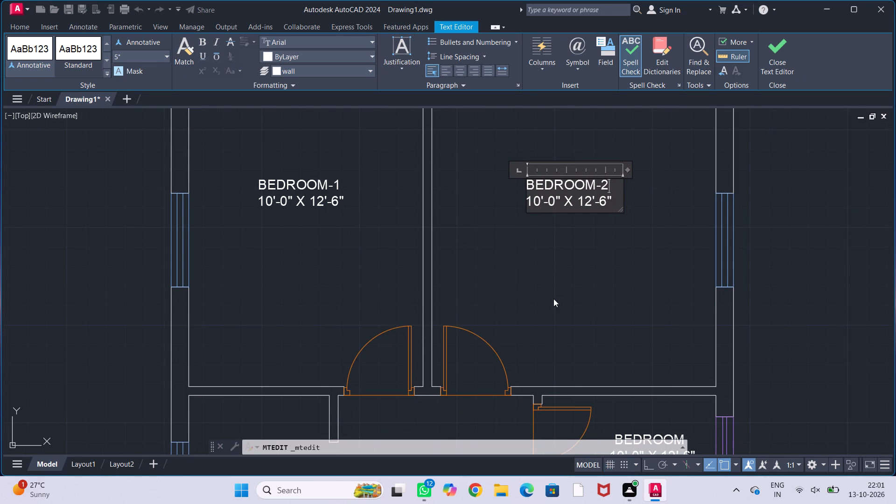
pyautogui.click(540, 201)
pyautogui.press('BackSpace')
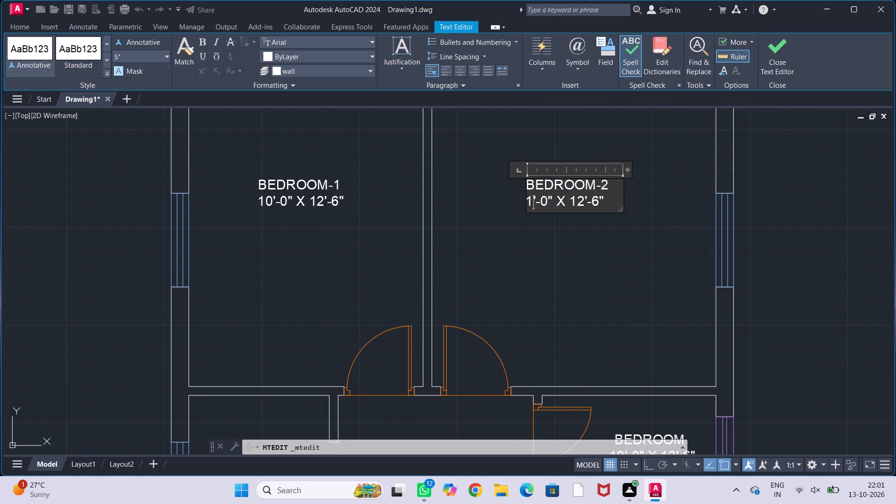
pyautogui.press('2')
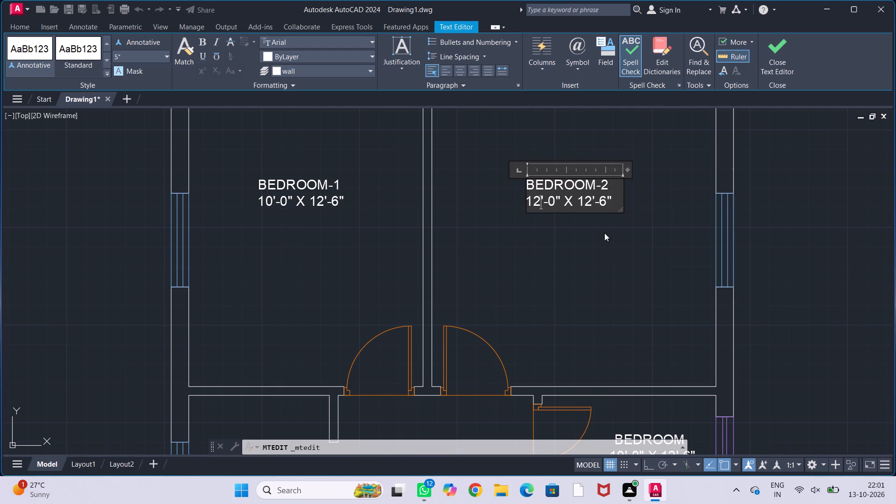
pyautogui.click(551, 239)
# Rename the label in the small left room below BEDROOM-1 as KITCHEN.
pyautogui.scroll(-2, 554, 213)
pyautogui.moveTo(560, 234); pyautogui.dragTo(533, 176, button='middle')
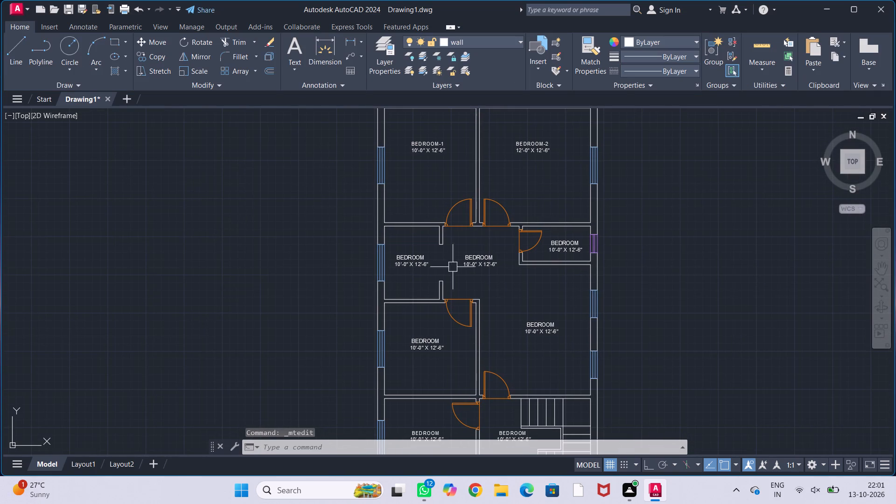
pyautogui.moveTo(413, 282); pyautogui.dragTo(418, 267, button='middle')
pyautogui.scroll(2, 417, 242)
pyautogui.doubleClick(418, 252)
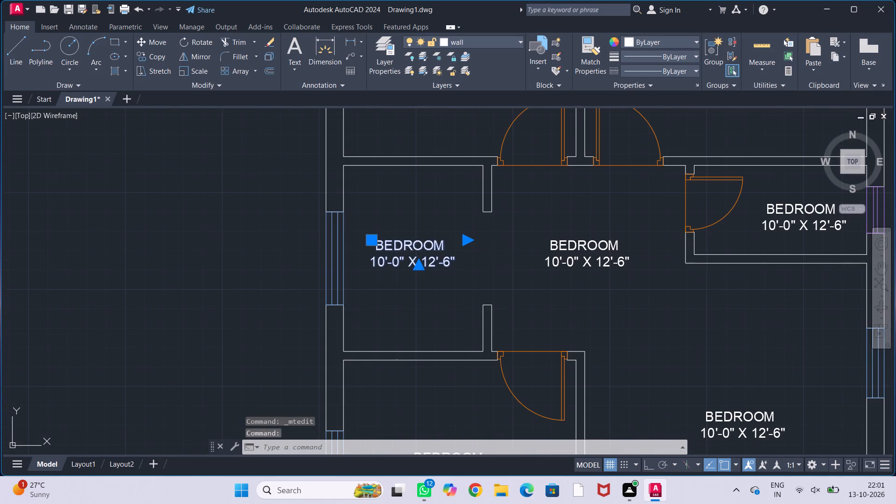
pyautogui.click(450, 246)
pyautogui.press('BackSpace')
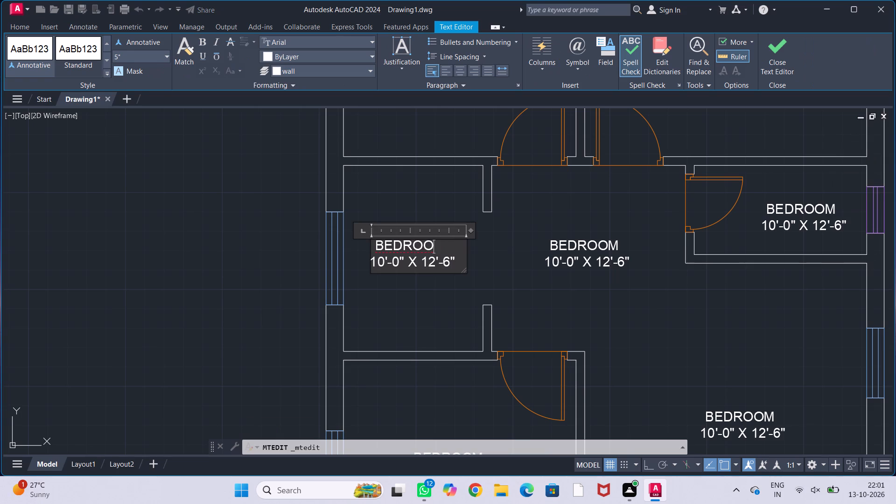
pyautogui.press('BackSpace')
pyautogui.press('BackSpace')
pyautogui.press('BackSpace')
pyautogui.press('BackSpace')
pyautogui.press('F9')
pyautogui.press('BackSpace')
pyautogui.press('F9')
pyautogui.press('BackSpace')
pyautogui.press('F9')
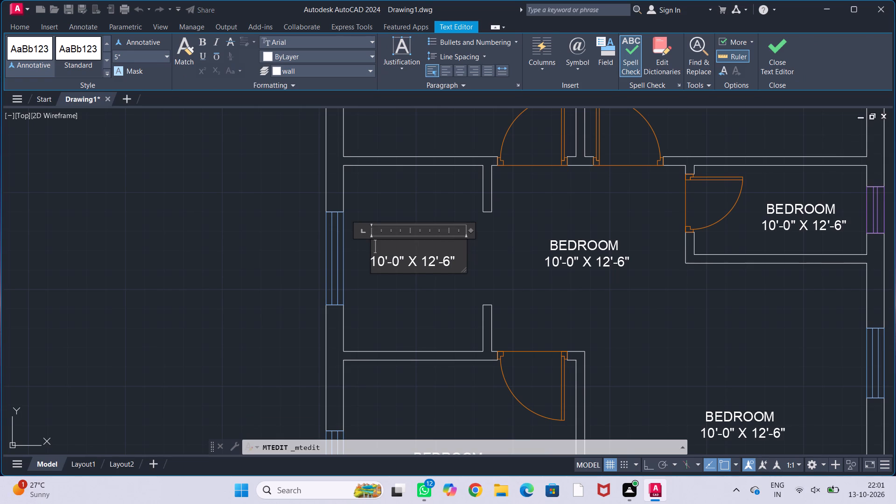
pyautogui.write('KITCHEN')
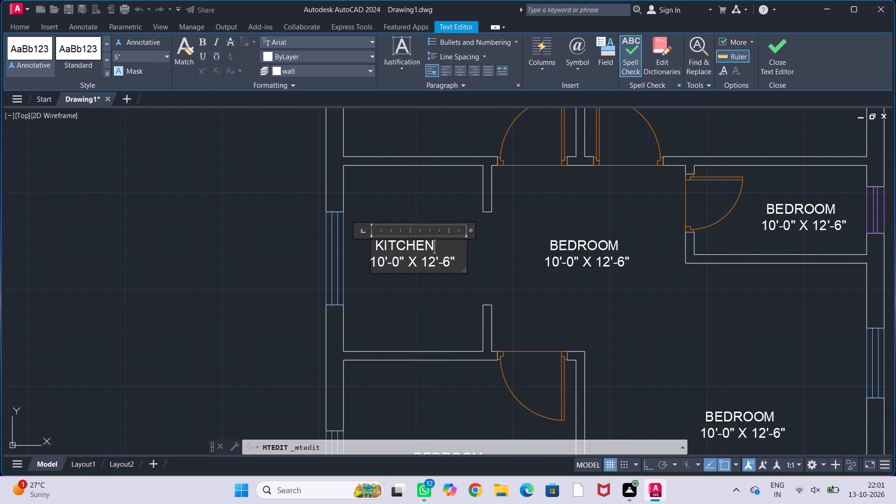
# Set the dimensions in the KITCHEN label to 6'-0" X 8'-0".
pyautogui.click(384, 258)
pyautogui.press('BackSpace')
pyautogui.press('BackSpace')
pyautogui.press('6')
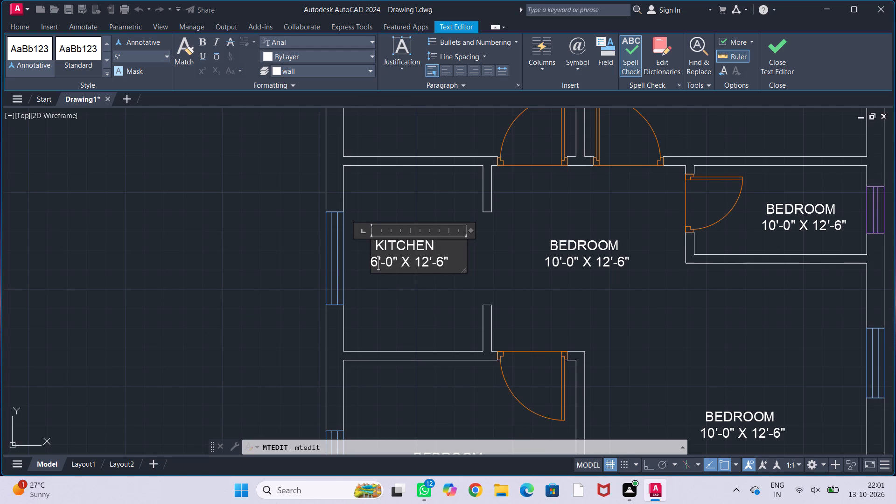
pyautogui.click(428, 262)
pyautogui.press('BackSpace')
pyautogui.press('BackSpace')
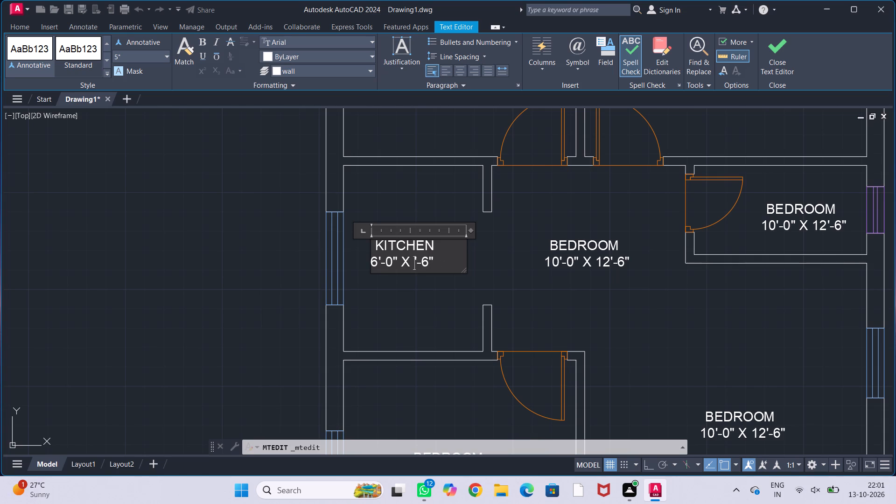
pyautogui.press('8')
pyautogui.click(436, 262)
pyautogui.press('BackSpace')
pyautogui.press('0')
pyautogui.click(406, 298)
pyautogui.scroll(-1, 417, 276)
pyautogui.moveTo(491, 279); pyautogui.dragTo(389, 267, button='middle')
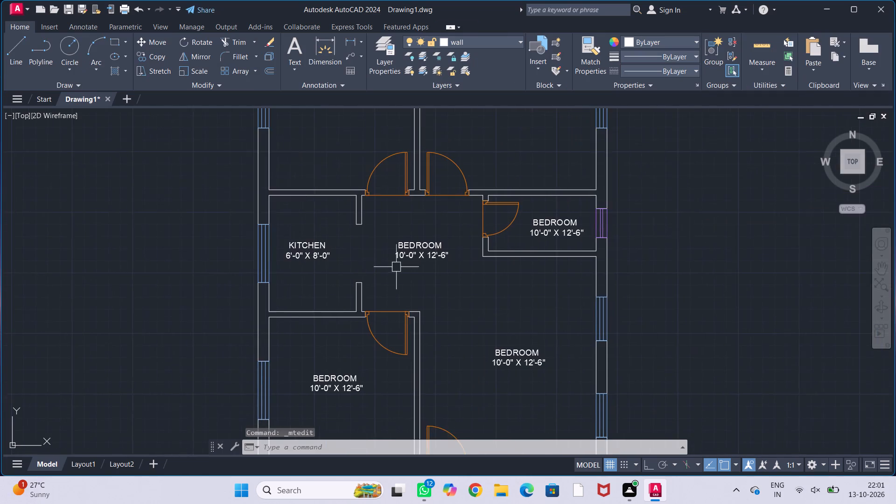
# Rename the BEDROOM label in the central space beside the kitchen as DINING.
pyautogui.scroll(1, 411, 253)
pyautogui.doubleClick(426, 252)
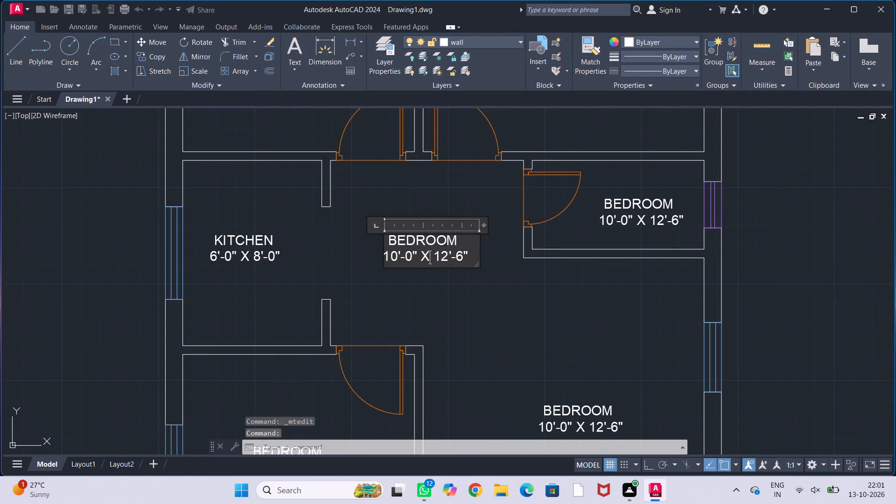
pyautogui.click(457, 240)
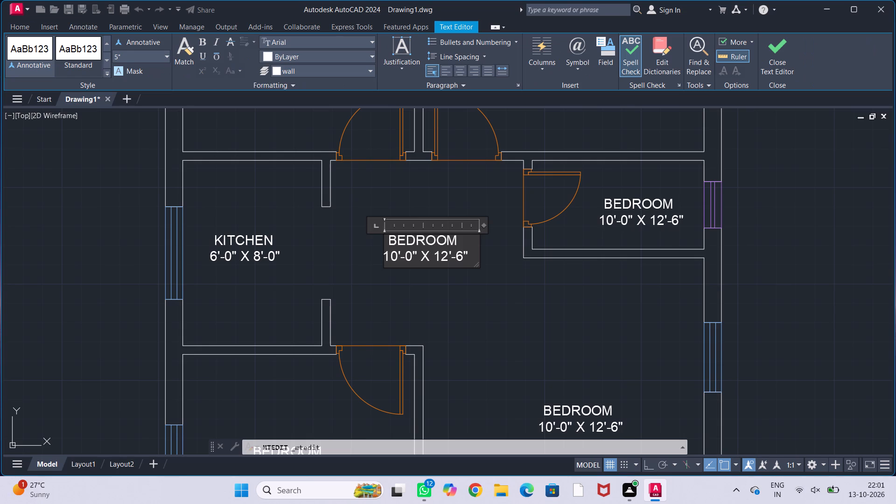
pyautogui.press('BackSpace')
pyautogui.press('BackSpace')
pyautogui.press('BackSpace')
pyautogui.press('BackSpace')
pyautogui.press('BackSpace')
pyautogui.press('BackSpace')
pyautogui.press('BackSpace')
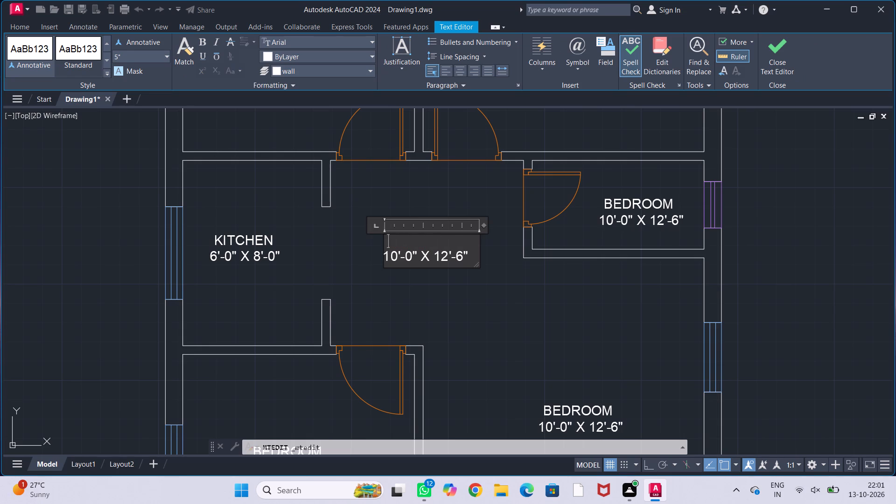
pyautogui.write('DI')
pyautogui.press('n')
pyautogui.press('i')
pyautogui.press('n')
pyautogui.press('g')
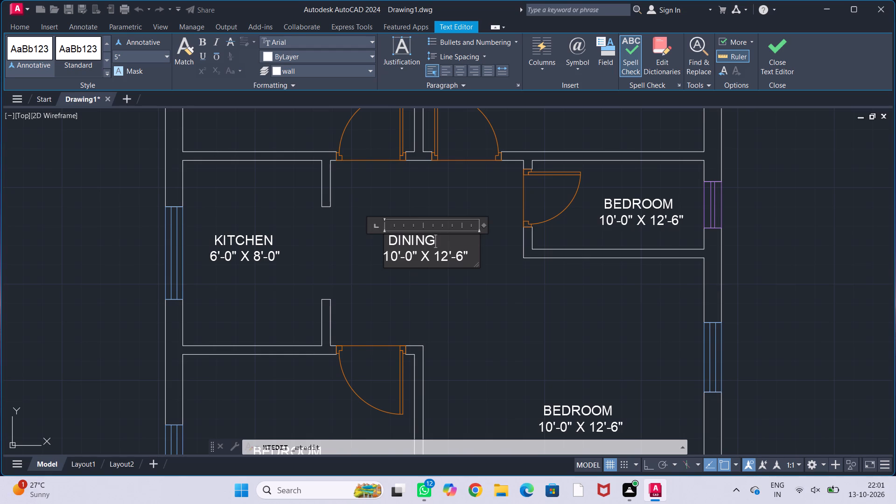
# Set the dimensions in the DINING label to 8'-1" X 8'-0".
pyautogui.click(396, 256)
pyautogui.press('BackSpace')
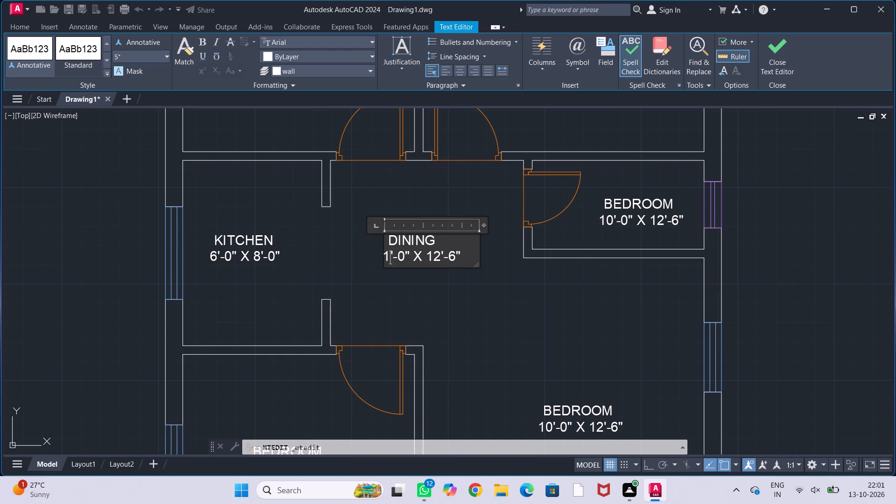
pyautogui.press('BackSpace')
pyautogui.press('8')
pyautogui.press('Right')
pyautogui.press('Right')
pyautogui.press('Right')
pyautogui.press('BackSpace')
pyautogui.press('1')
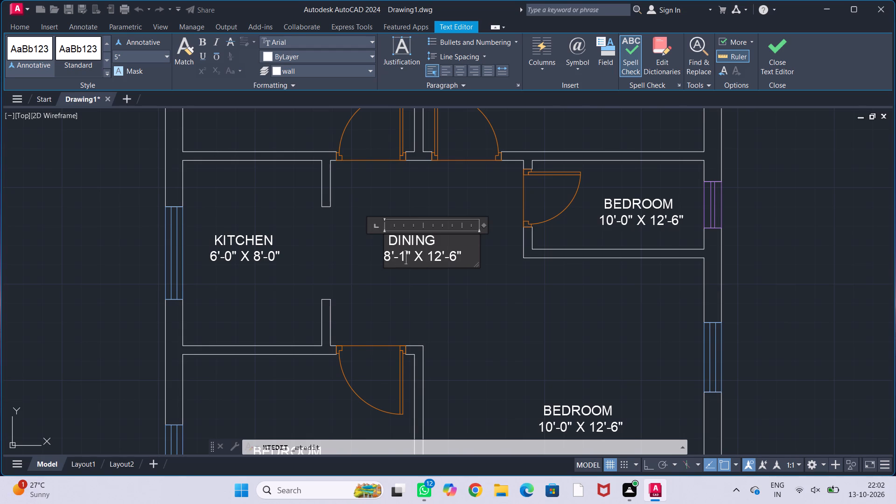
pyautogui.press('Right')
pyautogui.press('Right')
pyautogui.press('Right')
pyautogui.press('Right')
pyautogui.press('Right')
pyautogui.press('Right')
pyautogui.press('BackSpace')
pyautogui.press('BackSpace')
pyautogui.press('8')
pyautogui.press('Right')
pyautogui.press('Right')
pyautogui.press('Right')
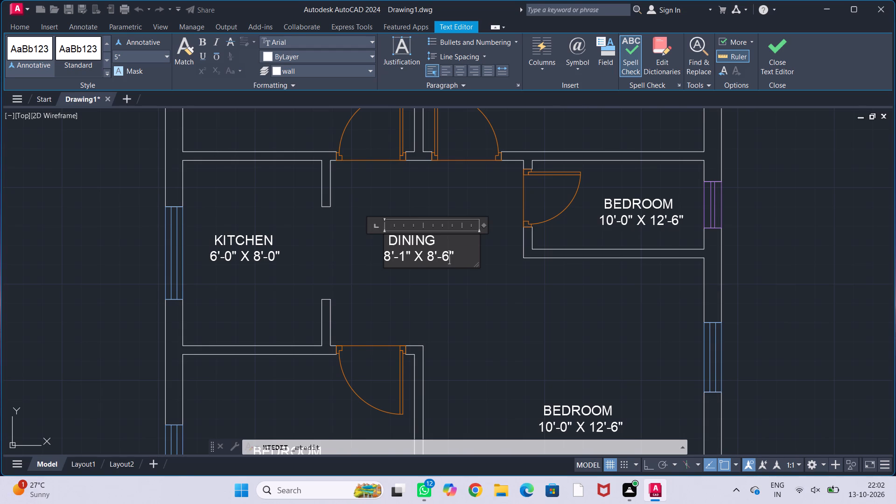
pyautogui.press('BackSpace')
pyautogui.press('0')
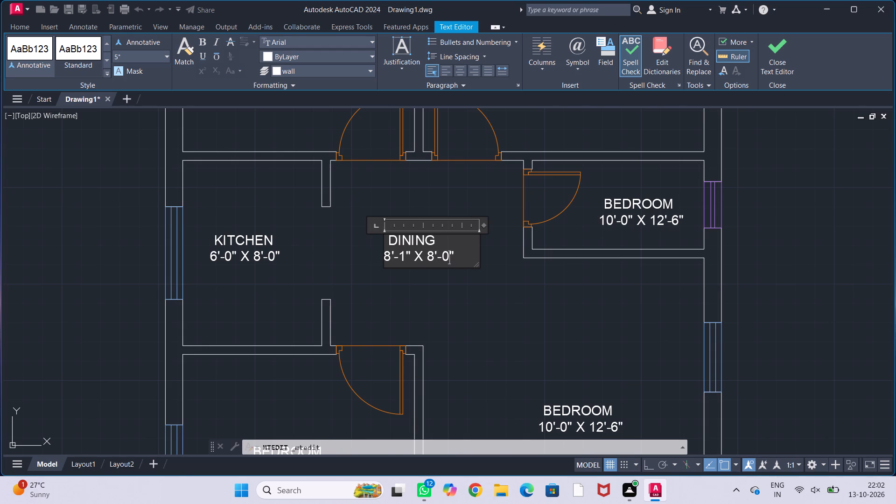
# Insert two spaces before DINING to centre the name above its dimensions, and finish editing the label.
pyautogui.click(389, 241)
pyautogui.press('space')
pyautogui.press('space')
pyautogui.click(433, 273)
# Rename the BEDROOM label in the small room east of the dining area as TOILET.
pyautogui.scroll(-2, 441, 273)
pyautogui.moveTo(469, 276); pyautogui.dragTo(407, 264, button='middle')
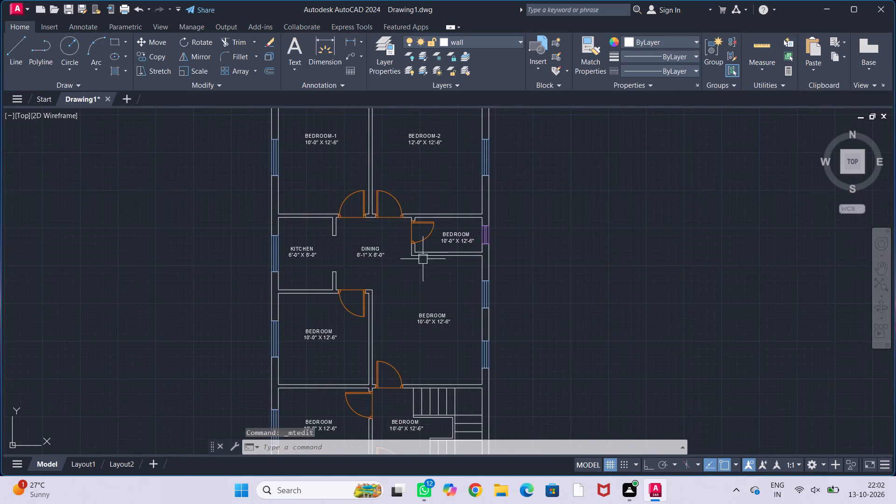
pyautogui.scroll(1, 437, 256)
pyautogui.scroll(1, 478, 236)
pyautogui.moveTo(464, 228); pyautogui.dragTo(418, 211, button='middle')
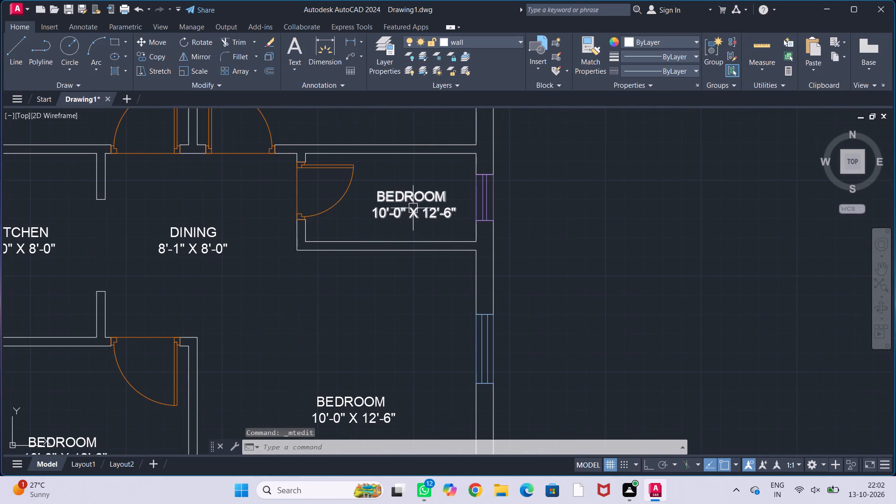
pyautogui.doubleClick(413, 208)
pyautogui.click(447, 192)
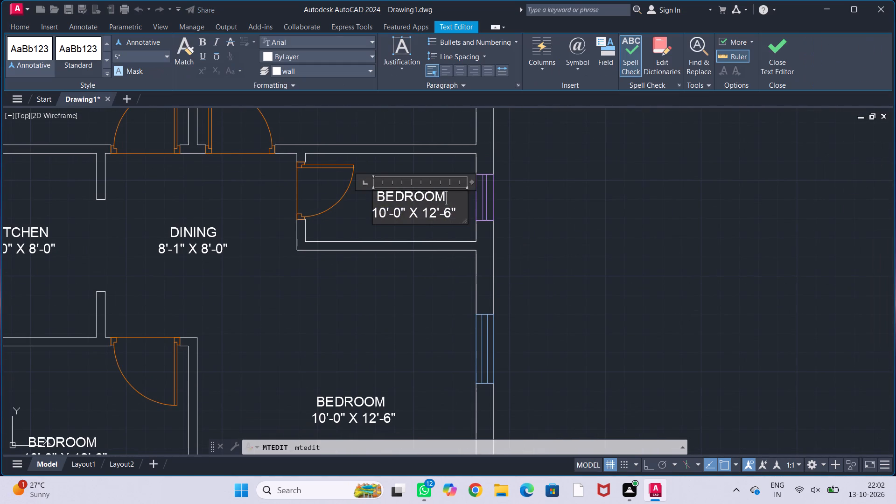
pyautogui.press('BackSpace')
pyautogui.press('BackSpace')
pyautogui.press('BackSpace')
pyautogui.press('BackSpace')
pyautogui.press('BackSpace')
pyautogui.press('BackSpace')
pyautogui.press('BackSpace')
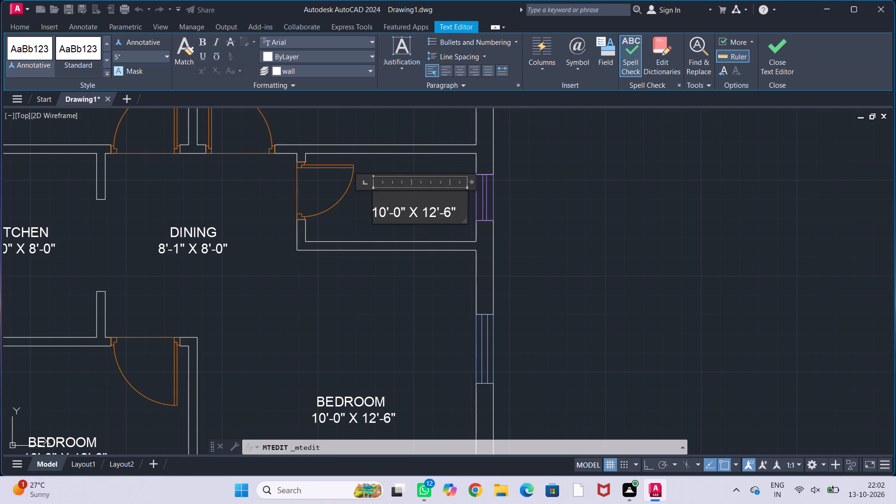
pyautogui.write('TOILET')
pyautogui.rightClick(447, 193)
pyautogui.click(404, 290)
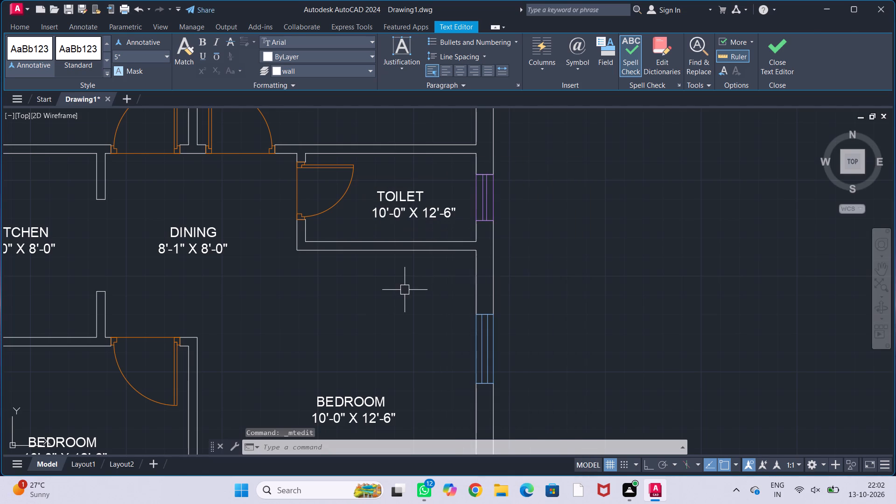
# Set the dimensions in the TOILET label to 7'-5" X 3'-10".
pyautogui.click(415, 196)
pyautogui.click(415, 199)
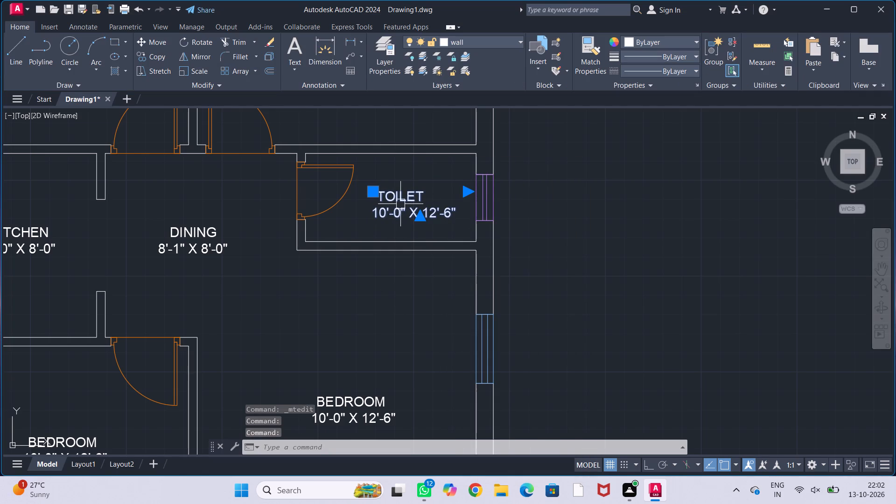
pyautogui.click(401, 203)
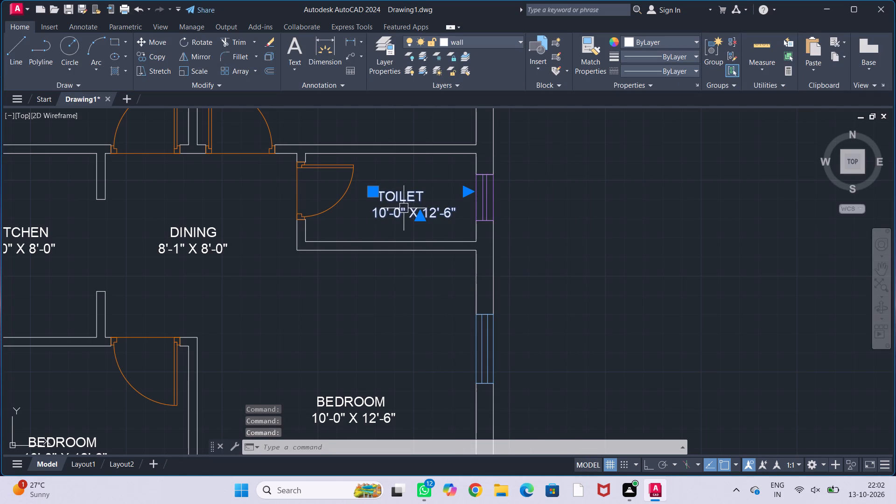
pyautogui.doubleClick(413, 203)
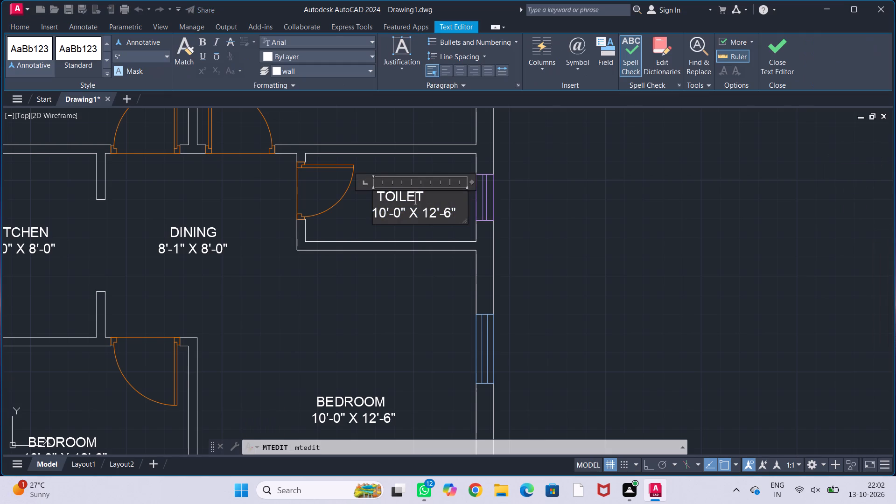
pyautogui.click(385, 214)
pyautogui.press('BackSpace')
pyautogui.press('BackSpace')
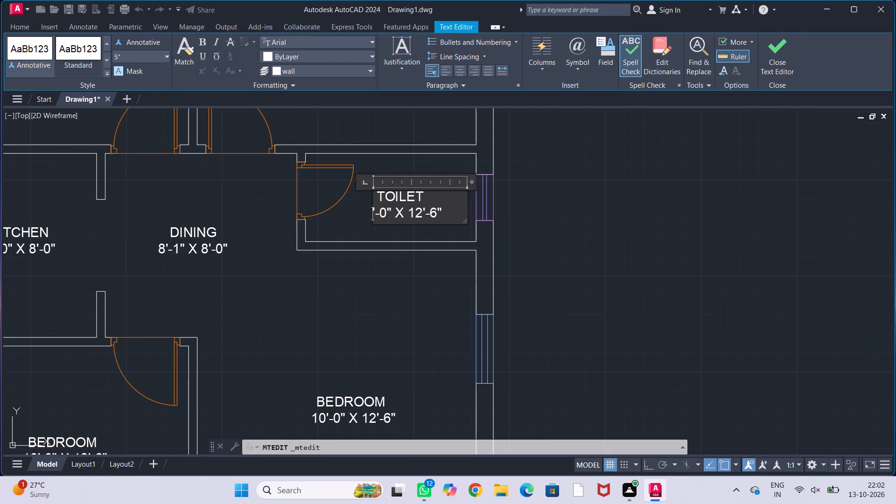
pyautogui.press('7')
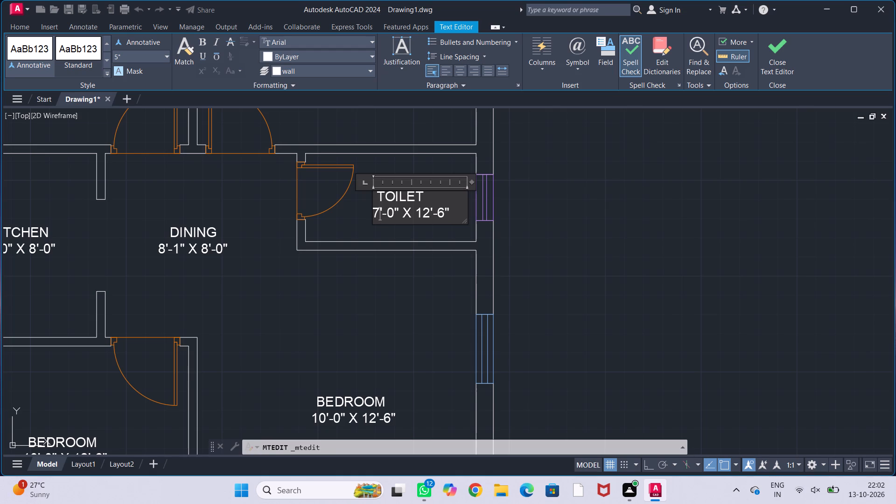
pyautogui.click(392, 210)
pyautogui.press('BackSpace')
pyautogui.press('5')
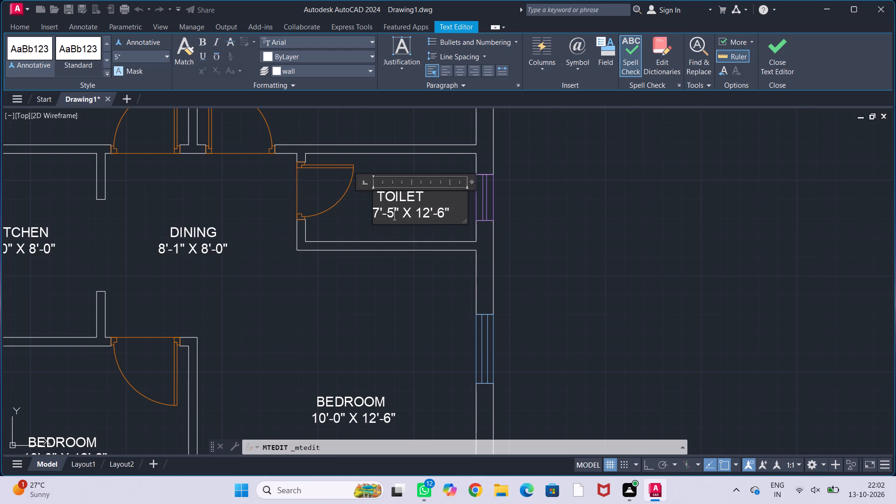
pyautogui.click(427, 214)
pyautogui.press('BackSpace')
pyautogui.press('BackSpace')
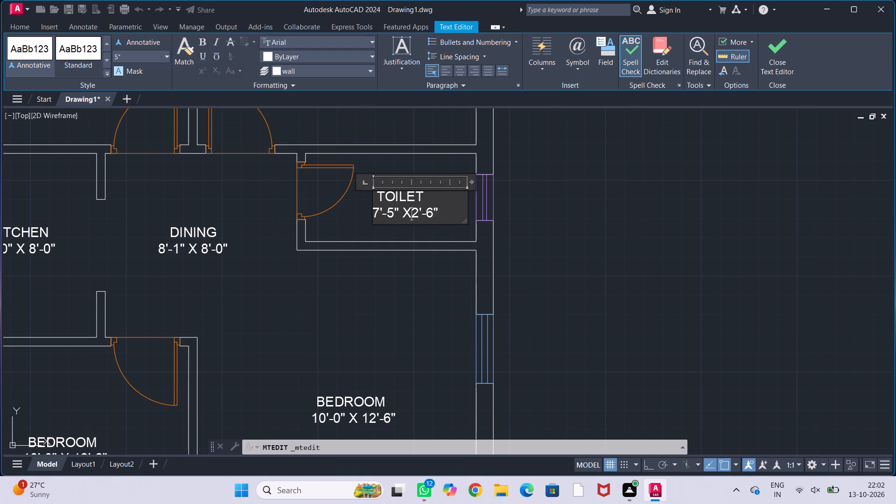
pyautogui.click(418, 210)
pyautogui.press('BackSpace')
pyautogui.press('3')
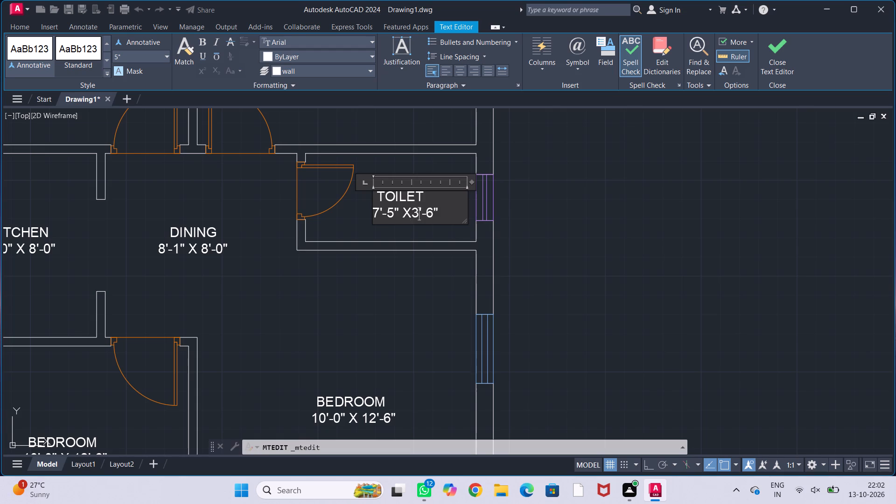
pyautogui.click(412, 210)
pyautogui.press('space')
pyautogui.click(436, 213)
pyautogui.press('BackSpace')
pyautogui.press('1')
pyautogui.press('0')
# Insert two spaces before TOILET to centre the name above its dimensions, and finish editing the label.
pyautogui.click(377, 196)
pyautogui.press('space')
pyautogui.press('space')
pyautogui.click(518, 216)
# Replace the name BEDROOM with LIVING in the label of the large room south of the toilet.
pyautogui.scroll(-2, 522, 202)
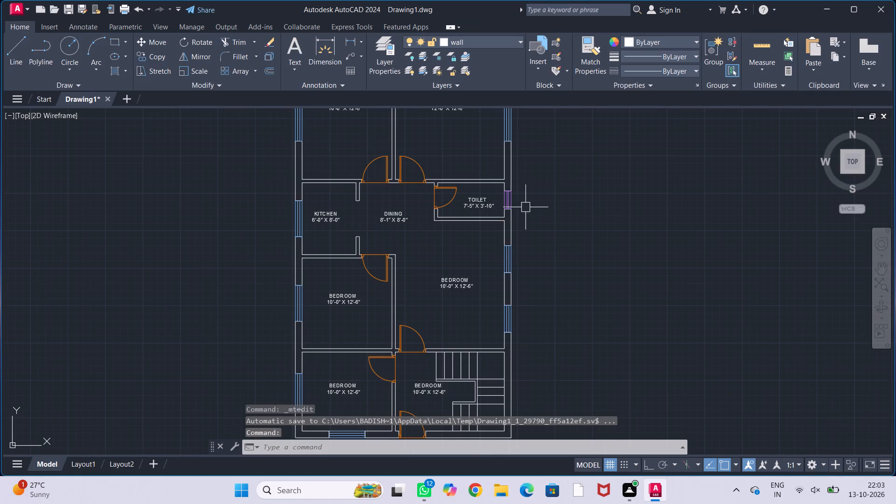
pyautogui.moveTo(528, 213); pyautogui.dragTo(539, 177, button='middle')
pyautogui.scroll(1, 463, 245)
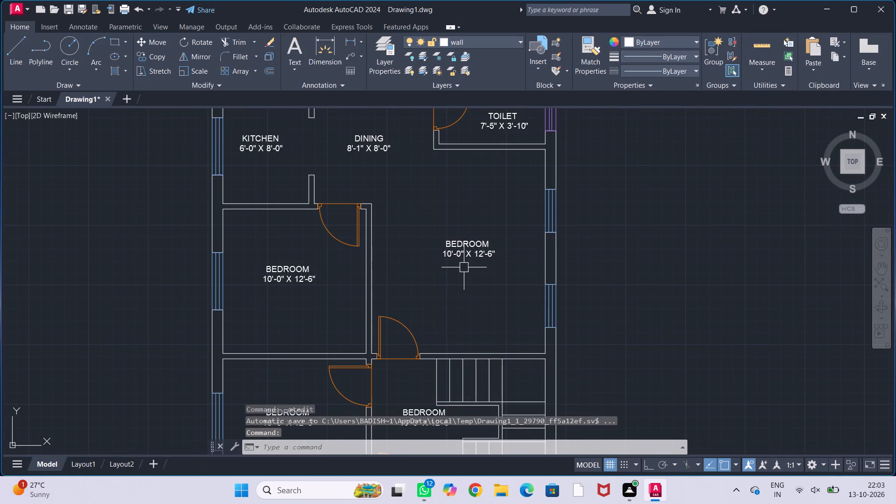
pyautogui.doubleClick(477, 252)
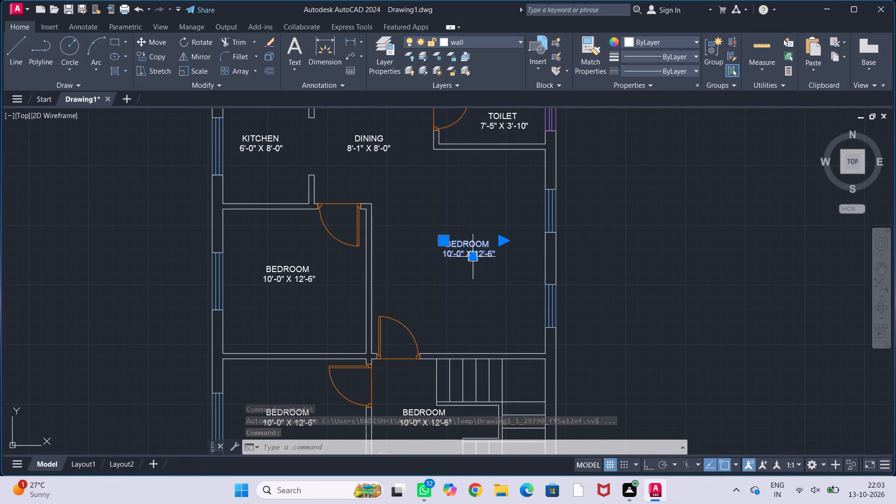
pyautogui.click(490, 244)
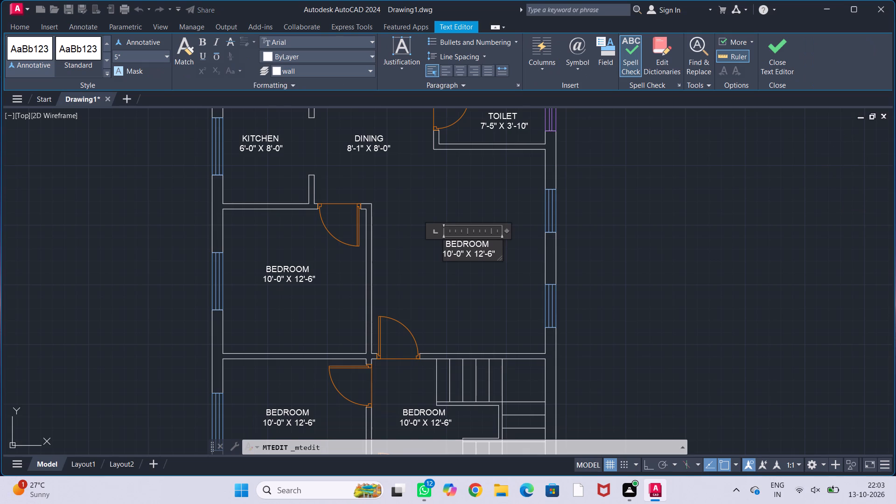
pyautogui.press('BackSpace')
pyautogui.press('BackSpace')
pyautogui.press('BackSpace')
pyautogui.press('BackSpace')
pyautogui.press('BackSpace')
pyautogui.press('BackSpace')
pyautogui.press('BackSpace')
pyautogui.scroll(1, 480, 255)
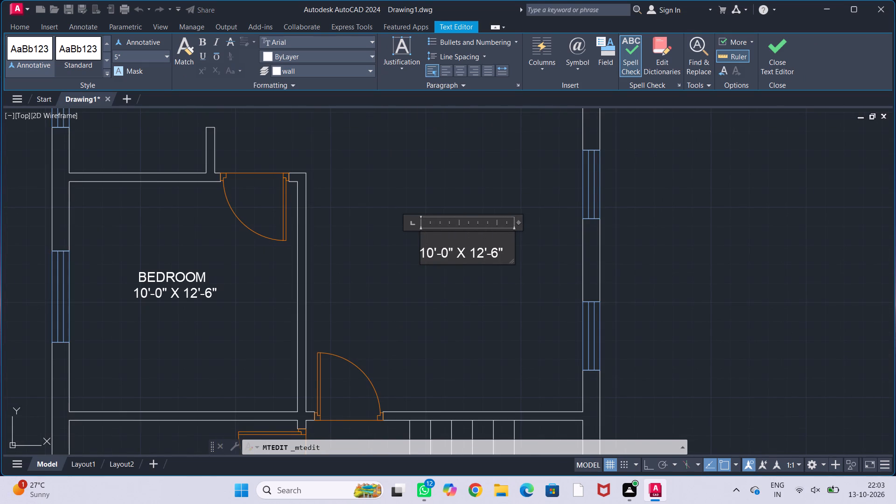
pyautogui.press('BackSpace')
pyautogui.write('LIVING')
pyautogui.press('space')
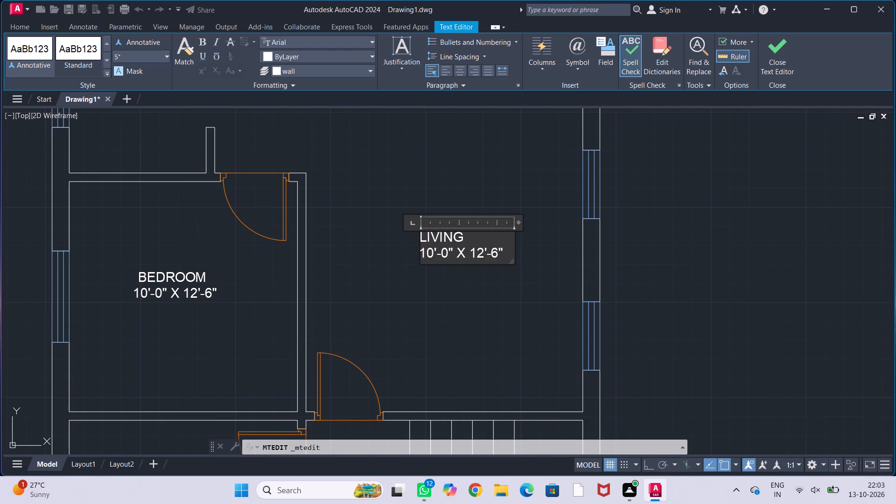
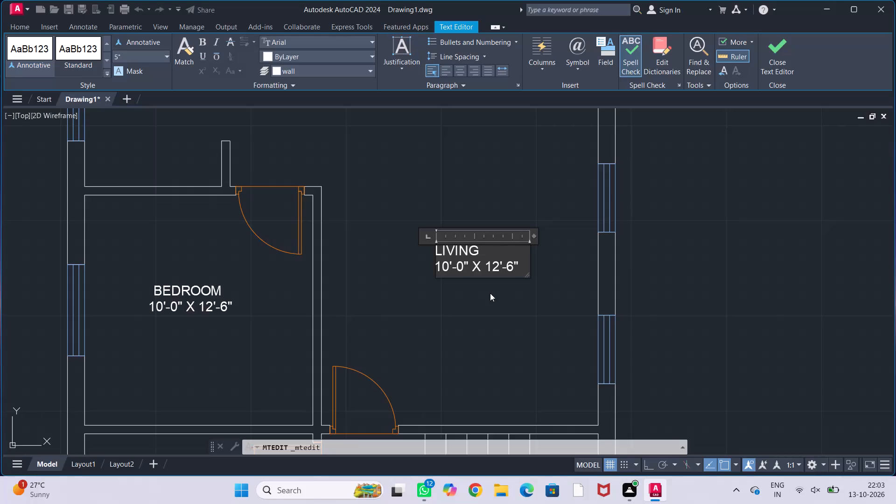
# Extend the name in the LIVING label to LIVING & DINING and widen the text box so the name fits on one line.
pyautogui.hotkey('shift', '&')
pyautogui.press('space')
pyautogui.write('DINING')
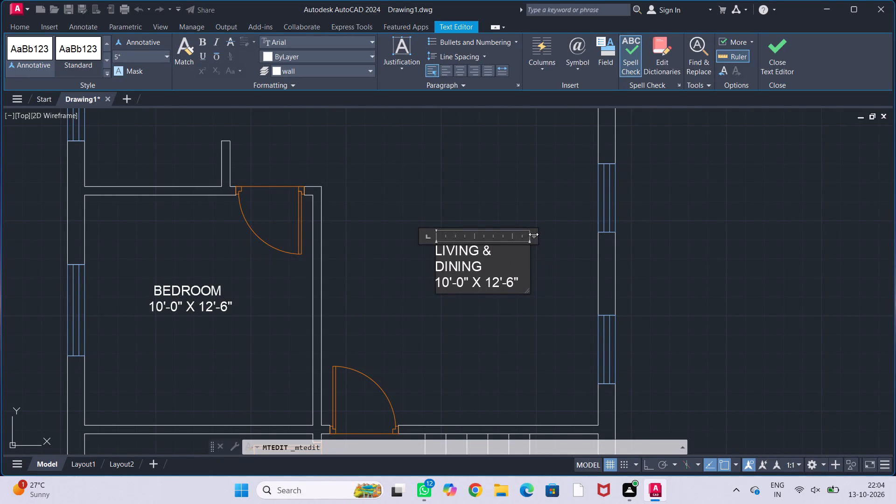
pyautogui.moveTo(533, 234); pyautogui.dragTo(555, 259)
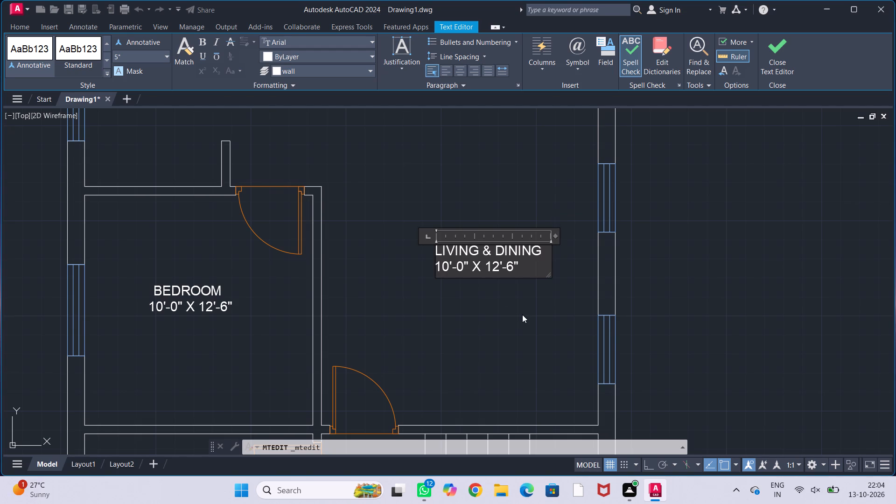
pyautogui.click(435, 266)
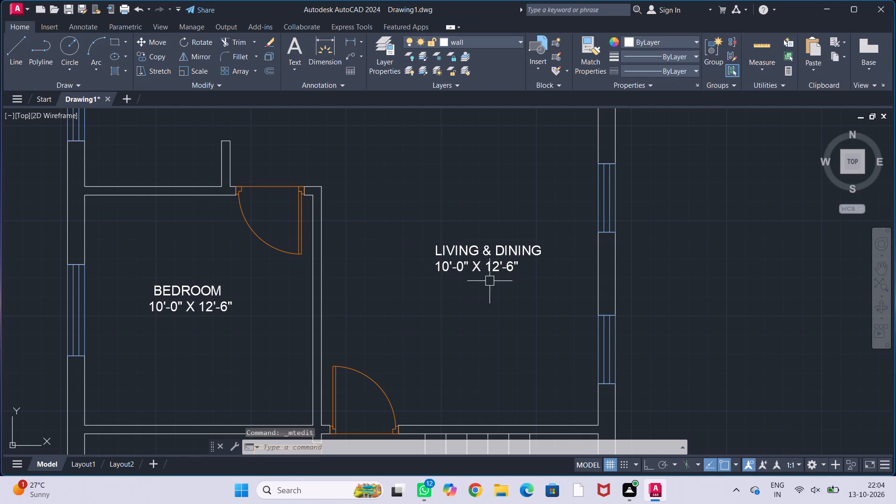
# Set the dimensions in the LIVING & DINING label to 12'-0" X 14'-4".
pyautogui.doubleClick(497, 261)
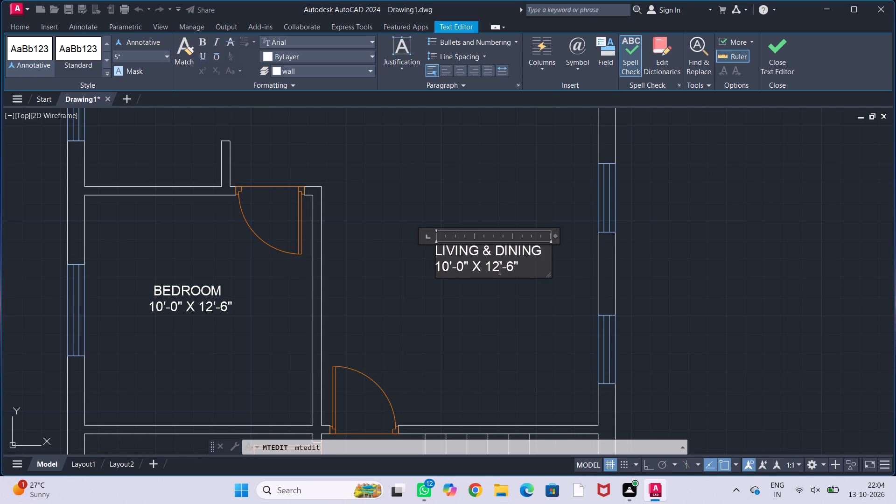
pyautogui.click(448, 267)
pyautogui.press('BackSpace')
pyautogui.press('2')
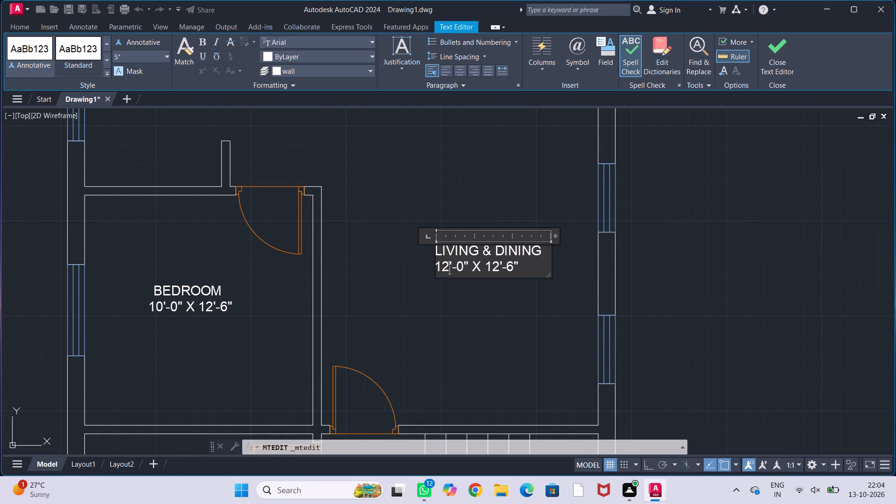
pyautogui.click(496, 269)
pyautogui.click(498, 267)
pyautogui.press('BackSpace')
pyautogui.press('4')
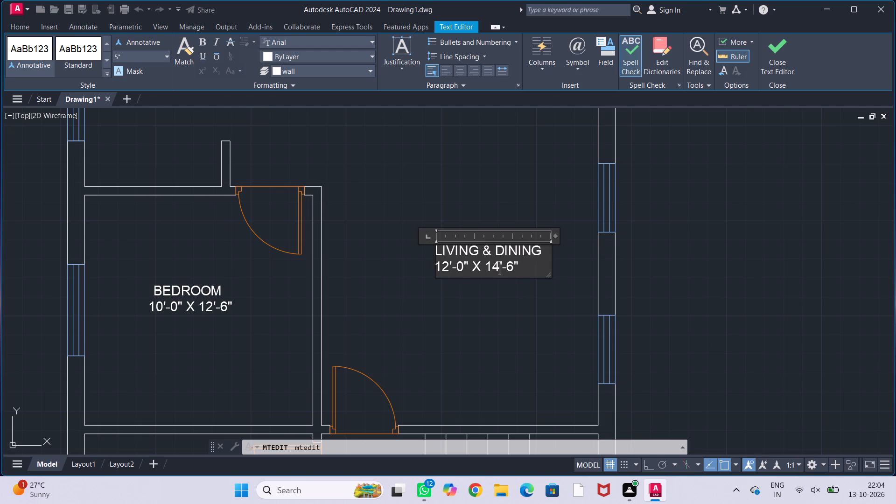
pyautogui.click(515, 267)
pyautogui.press('BackSpace')
pyautogui.press('4')
# Insert three spaces before the LIVING & DINING dimensions to centre them under the name, and finish editing the label.
pyautogui.click(436, 266)
pyautogui.press('space')
pyautogui.press('space')
pyautogui.press('space')
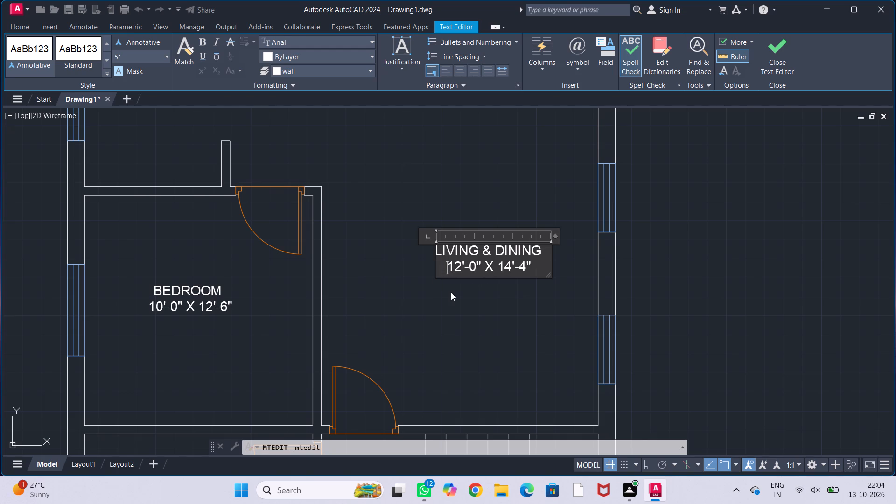
pyautogui.click(498, 295)
# Rename the BEDROOM label in the room west of the living area as BEDROOM-3, removing the space before the name.
pyautogui.scroll(-2, 500, 290)
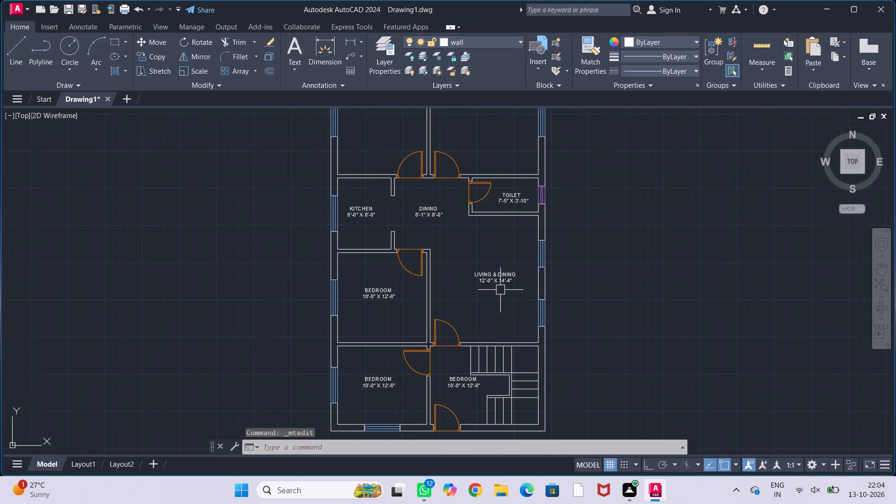
pyautogui.moveTo(500, 295); pyautogui.dragTo(514, 272, button='middle')
pyautogui.moveTo(504, 277); pyautogui.dragTo(520, 270, button='middle')
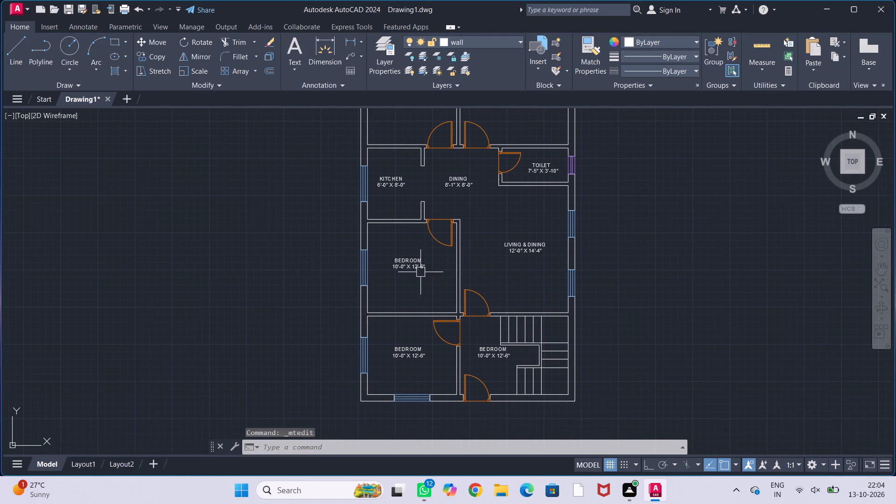
pyautogui.scroll(1, 410, 266)
pyautogui.doubleClick(414, 262)
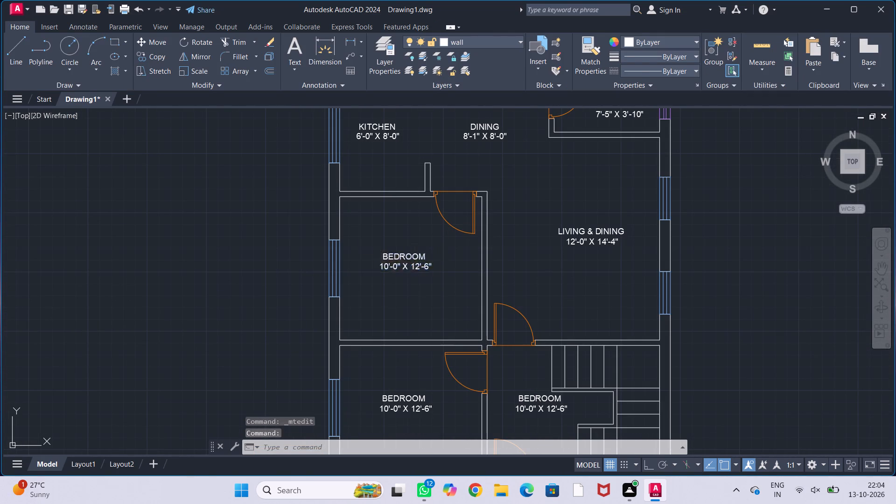
pyautogui.click(382, 257)
pyautogui.press('BackSpace')
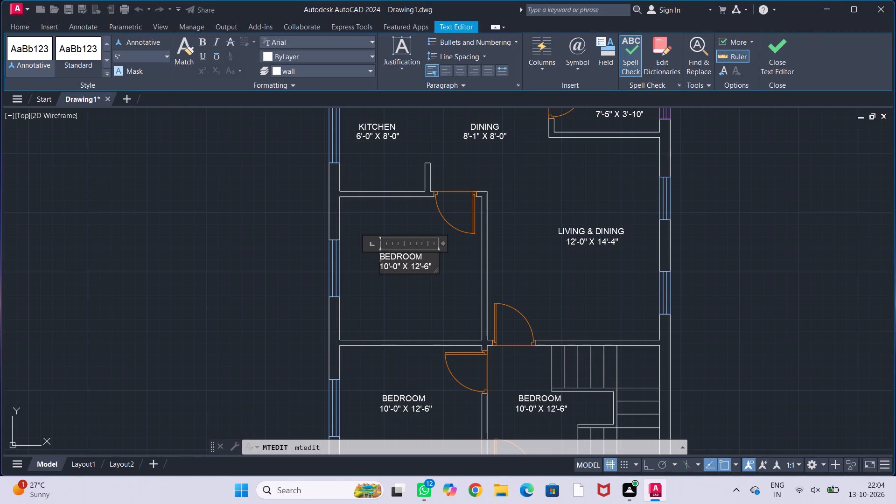
pyautogui.click(422, 259)
pyautogui.press('-')
pyautogui.press('3')
# Set the dimensions in the BEDROOM-3 label to 10'-0" X 10'-1" and finish editing it.
pyautogui.scroll(2, 414, 278)
pyautogui.moveTo(415, 273); pyautogui.dragTo(403, 283, button='middle')
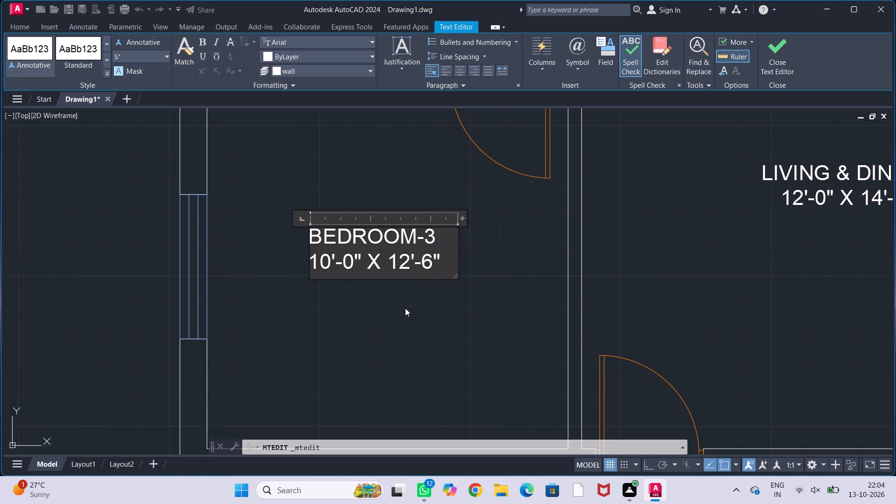
pyautogui.moveTo(408, 301); pyautogui.dragTo(410, 311, button='middle')
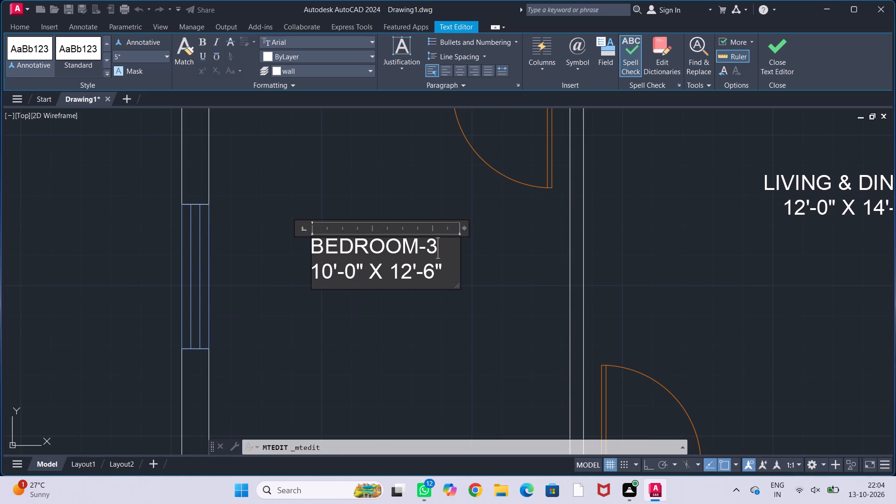
pyautogui.click(409, 266)
pyautogui.press('BackSpace')
pyautogui.press('0')
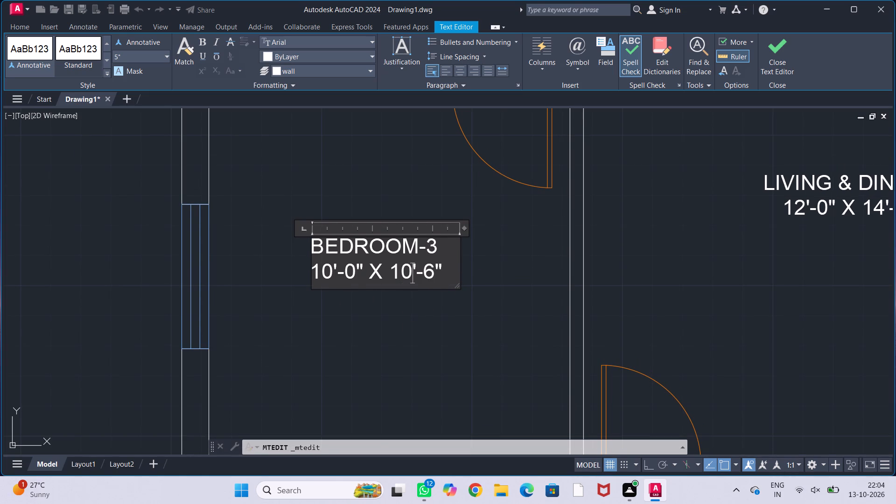
pyautogui.click(431, 273)
pyautogui.press('BackSpace')
pyautogui.press('1')
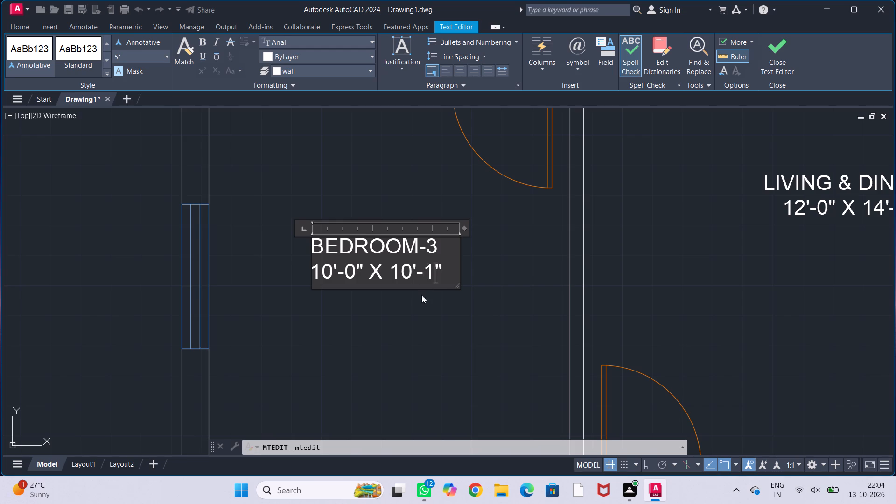
pyautogui.click(415, 304)
# Replace the name BEDROOM with DRAWING in the label of the room south of BEDROOM-3.
pyautogui.scroll(-3, 415, 304)
pyautogui.moveTo(421, 310); pyautogui.dragTo(407, 286, button='middle')
pyautogui.moveTo(396, 342); pyautogui.dragTo(404, 305, button='middle')
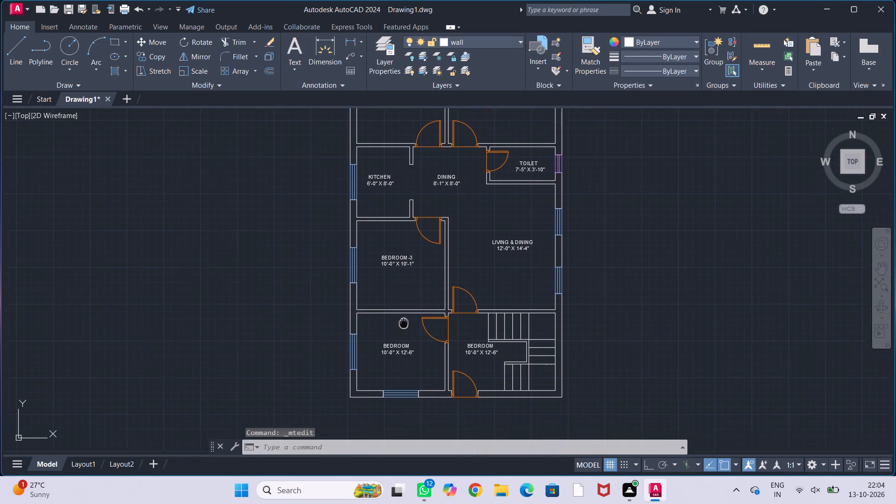
pyautogui.moveTo(404, 305); pyautogui.dragTo(404, 304, button='middle')
pyautogui.scroll(2, 396, 317)
pyautogui.moveTo(415, 304); pyautogui.dragTo(408, 265, button='middle')
pyautogui.doubleClick(412, 290)
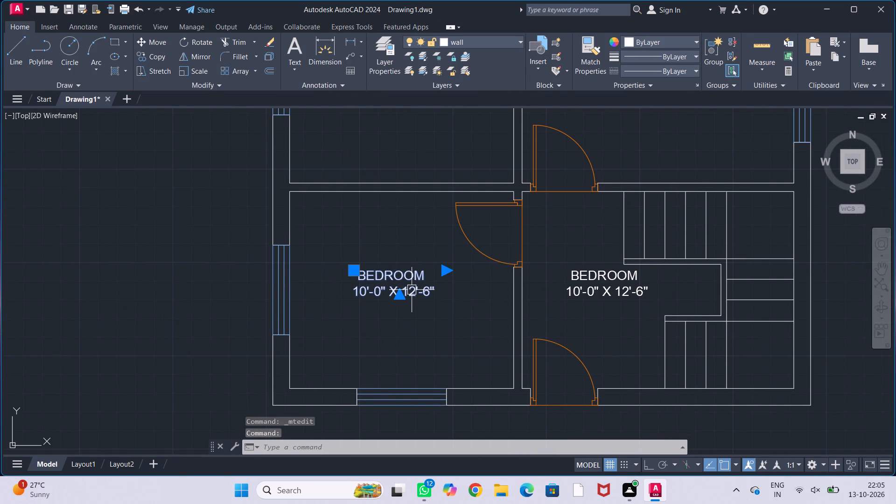
pyautogui.click(426, 274)
pyautogui.press('BackSpace')
pyautogui.press('BackSpace')
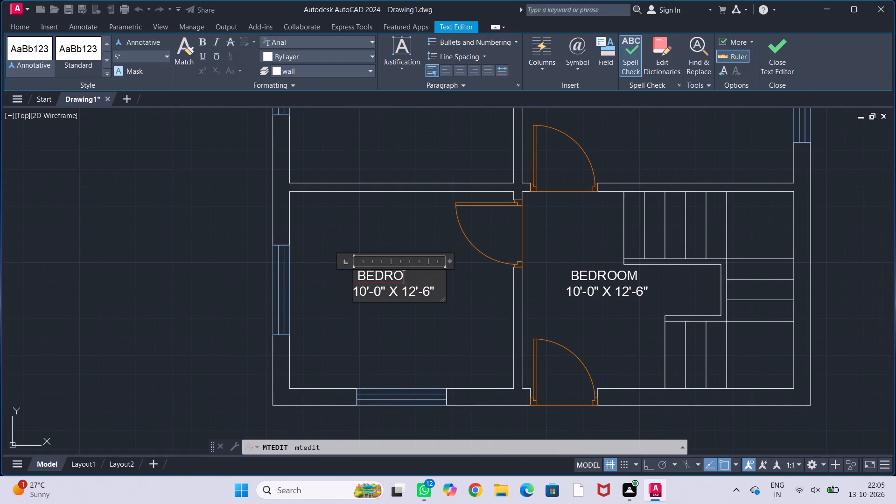
pyautogui.press('BackSpace')
pyautogui.press('BackSpace')
pyautogui.press('BackSpace')
pyautogui.press('BackSpace')
pyautogui.press('BackSpace')
pyautogui.press('BackSpace')
pyautogui.write('DRAWING')
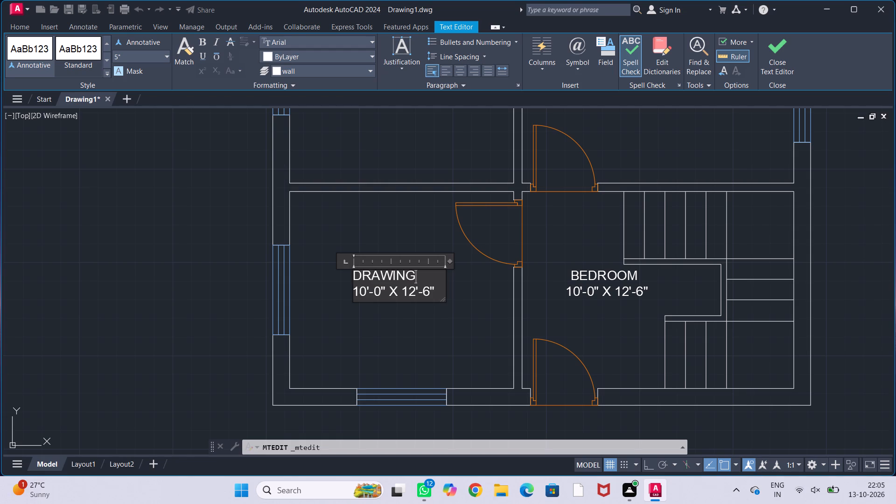
pyautogui.press('space')
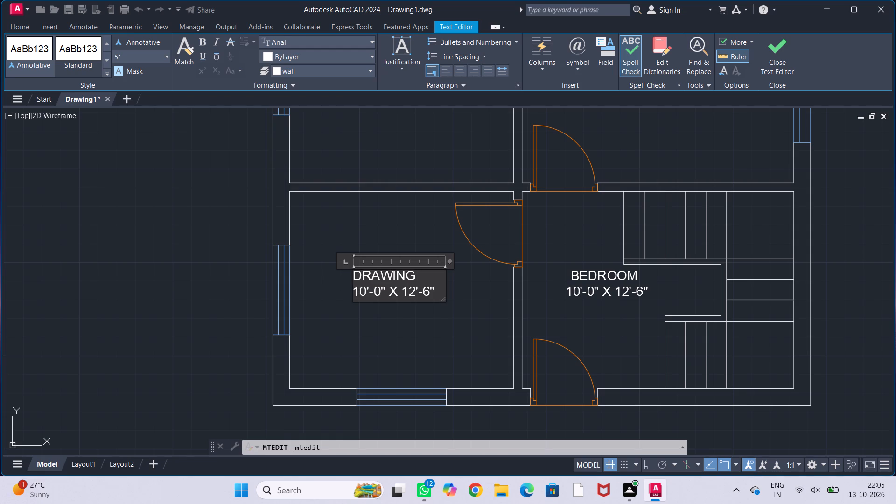
# Set the dimensions in the DRAWING label to 10'-0" X 8'-6".
pyautogui.click(414, 290)
pyautogui.press('BackSpace')
pyautogui.press('BackSpace')
pyautogui.press('8')
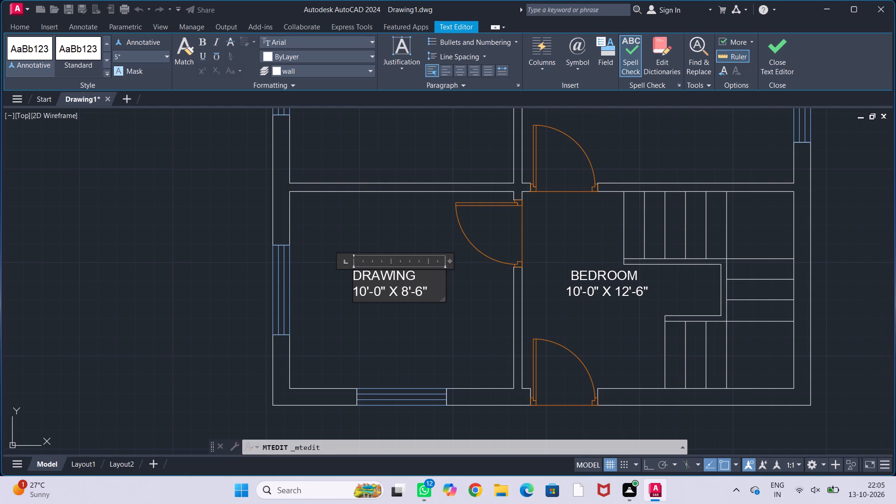
pyautogui.click(420, 289)
# Insert one space before DRAWING to centre the name above its dimensions, and finish editing the label.
pyautogui.click(354, 273)
pyautogui.press('space')
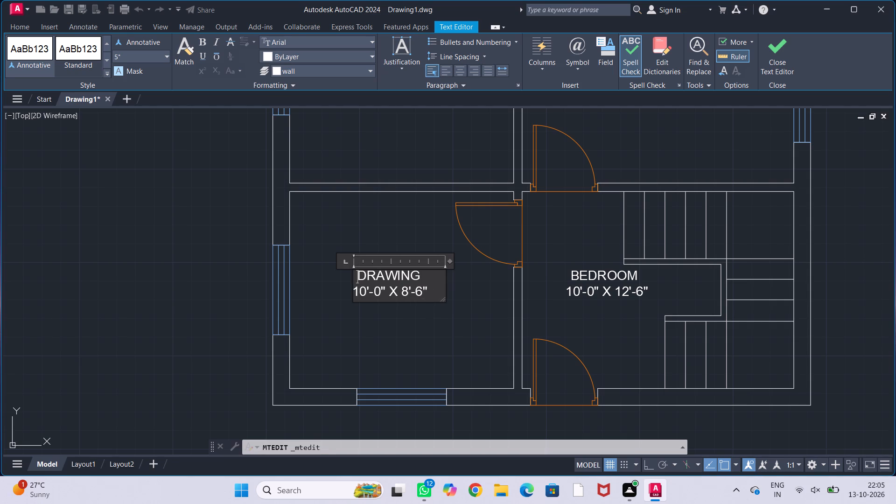
pyautogui.click(370, 310)
# Replace the name BEDROOM with STAIR in the label of the staircase room east of DRAWING.
pyautogui.scroll(-2, 371, 310)
pyautogui.moveTo(412, 311); pyautogui.dragTo(366, 308, button='middle')
pyautogui.scroll(2, 422, 302)
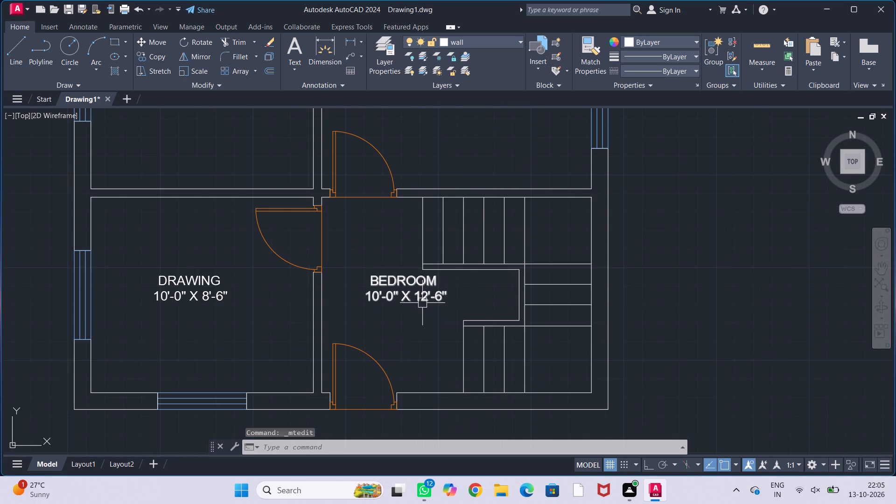
pyautogui.doubleClick(421, 299)
pyautogui.click(437, 281)
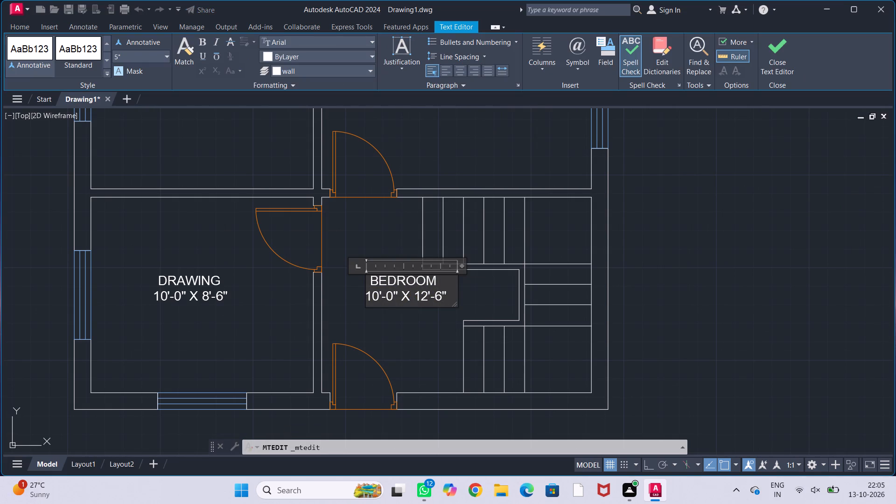
pyautogui.press('BackSpace')
pyautogui.press('BackSpace')
pyautogui.press('BackSpace')
pyautogui.press('BackSpace')
pyautogui.press('BackSpace')
pyautogui.press('BackSpace')
pyautogui.press('BackSpace')
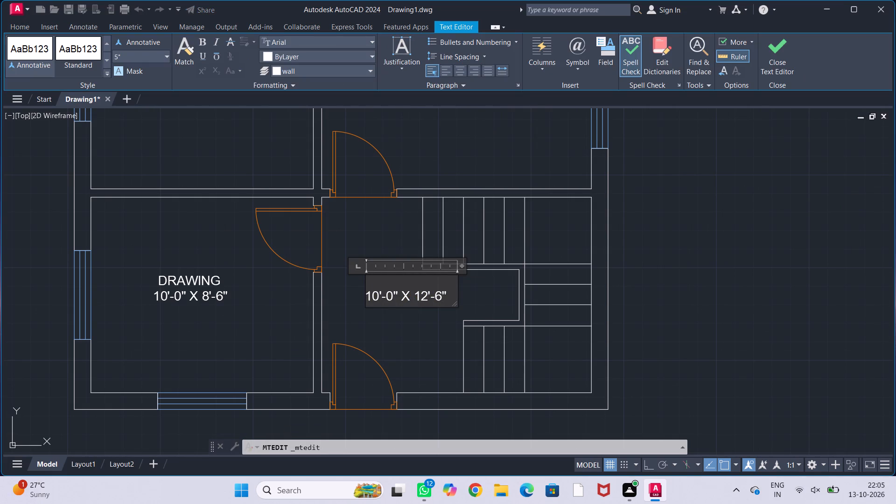
pyautogui.write('STAIRCASE')
pyautogui.press('BackSpace')
pyautogui.press('BackSpace')
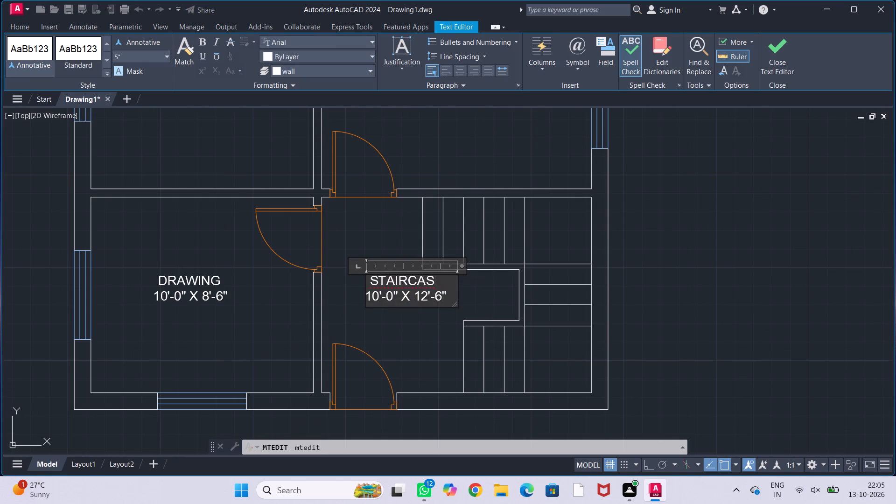
pyautogui.press('BackSpace')
pyautogui.press('BackSpace')
# Set the dimensions in the STAIR label to 12'-0" X 8'-6".
pyautogui.click(377, 296)
pyautogui.press('BackSpace')
pyautogui.press('2')
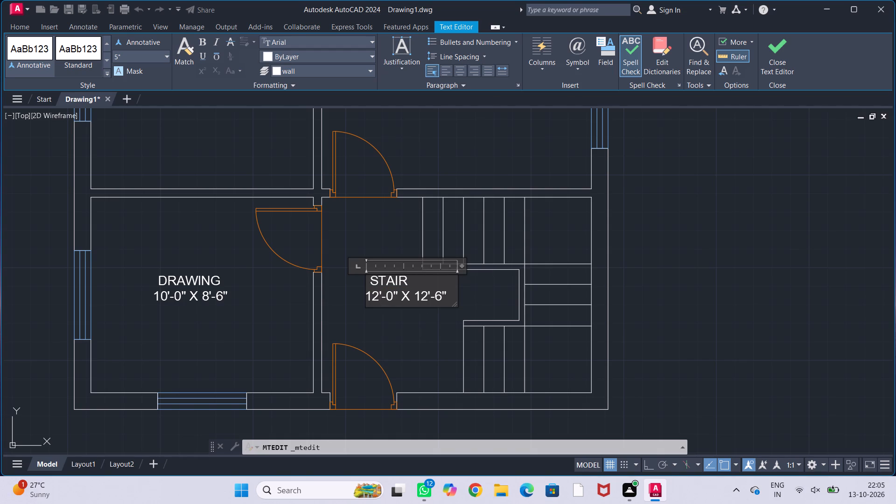
pyautogui.click(426, 296)
pyautogui.press('BackSpace')
pyautogui.press('BackSpace')
pyautogui.press('8')
# Insert three spaces before STAIR to centre the name above its dimensions, and finish editing the label.
pyautogui.click(372, 281)
pyautogui.press('space')
pyautogui.press('space')
pyautogui.press('space')
pyautogui.click(404, 330)
# Draw a rectangle 6' wide and 7' high in the empty area east of the floor plan.
pyautogui.scroll(-2, 405, 321)
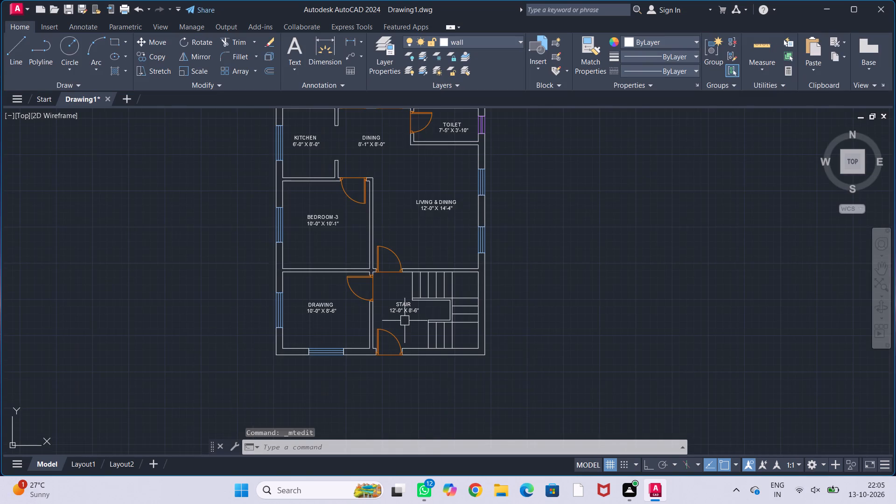
pyautogui.moveTo(405, 321); pyautogui.dragTo(434, 351, button='middle')
pyautogui.moveTo(465, 266); pyautogui.dragTo(476, 328, button='middle')
pyautogui.moveTo(441, 250); pyautogui.dragTo(455, 301, button='middle')
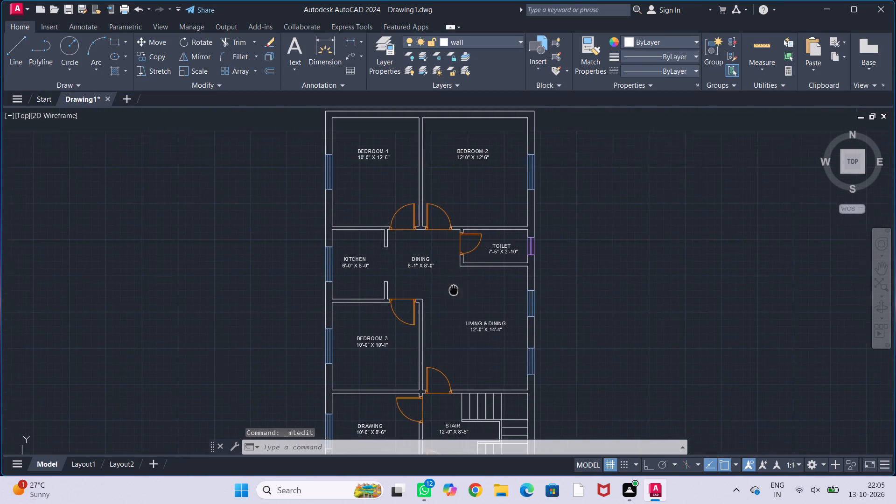
pyautogui.moveTo(455, 301); pyautogui.dragTo(455, 301, button='middle')
pyautogui.scroll(-1, 496, 217)
pyautogui.moveTo(496, 214); pyautogui.dragTo(484, 210, button='middle')
pyautogui.moveTo(614, 243); pyautogui.dragTo(485, 229, button='middle')
pyautogui.scroll(1, 483, 229)
pyautogui.moveTo(488, 229); pyautogui.dragTo(475, 223, button='middle')
pyautogui.scroll(-1, 474, 223)
pyautogui.moveTo(475, 222); pyautogui.dragTo(438, 231, button='middle')
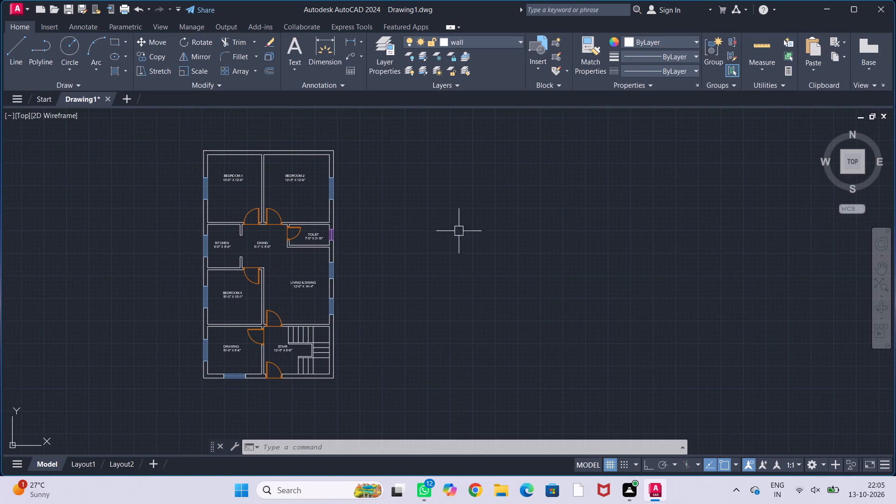
pyautogui.press('r')
pyautogui.press('e')
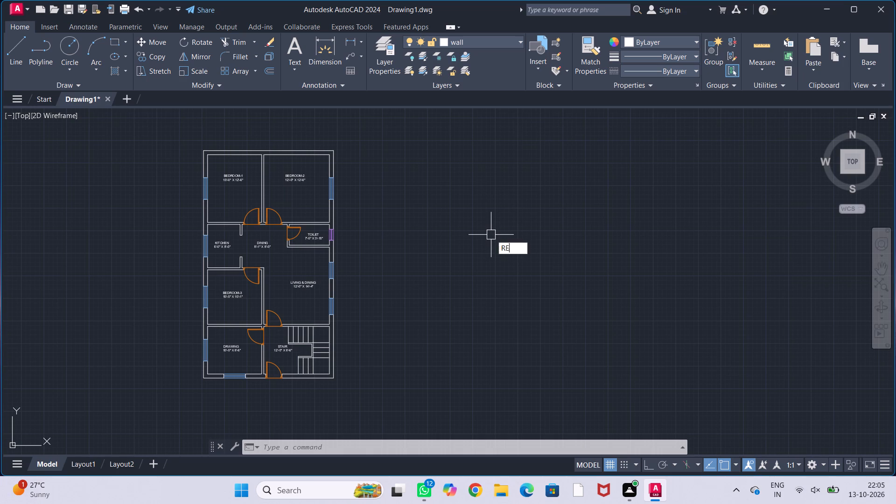
pyautogui.press('c')
pyautogui.press('Return')
pyautogui.moveTo(426, 189); pyautogui.dragTo(431, 192)
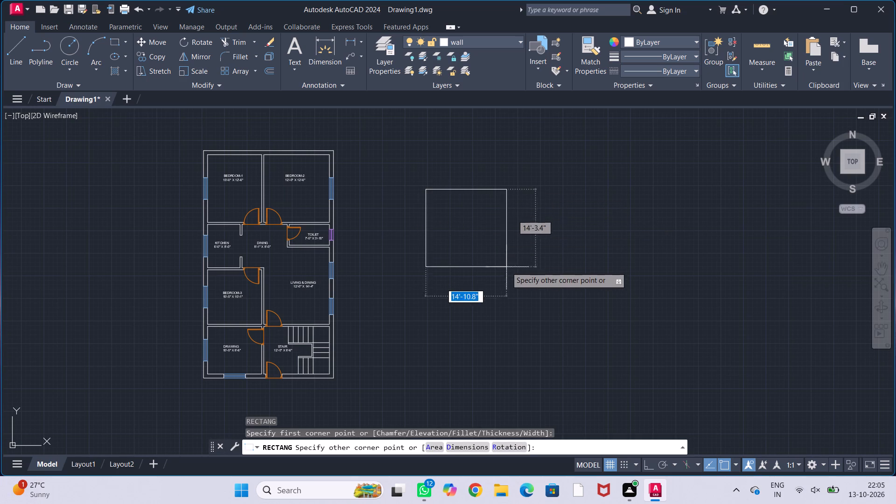
pyautogui.write("6',7")
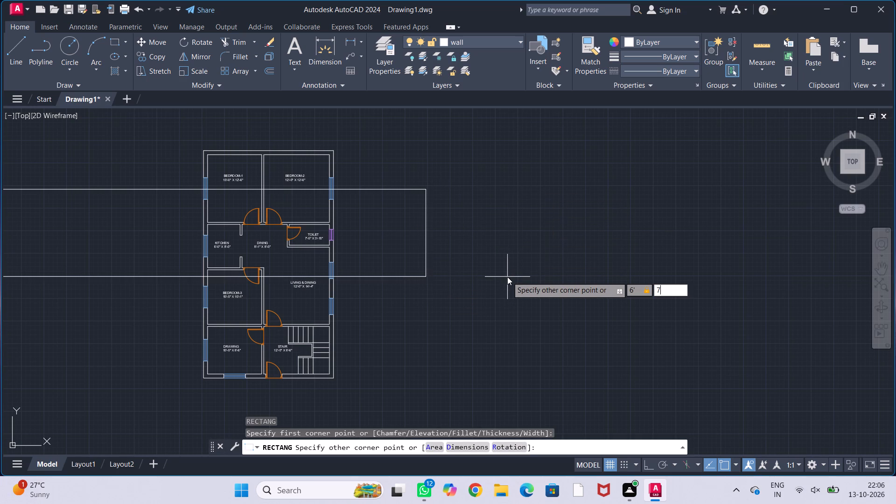
pyautogui.press("'")
pyautogui.press('Return')
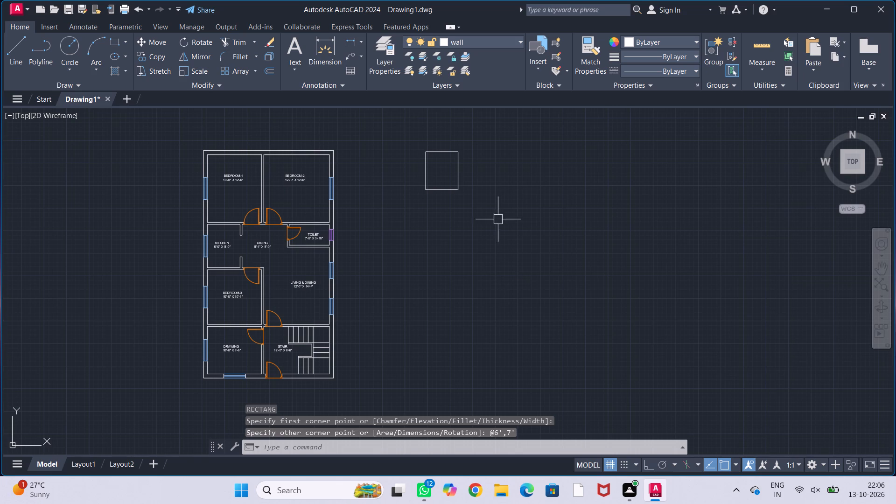
# Draw a horizontal line across the full width of the new rectangle, about a fifth of its height below the top edge.
pyautogui.moveTo(496, 200); pyautogui.dragTo(522, 310, button='middle')
pyautogui.scroll(2, 481, 298)
pyautogui.moveTo(476, 276); pyautogui.dragTo(517, 279, button='middle')
pyautogui.scroll(1, 501, 254)
pyautogui.moveTo(501, 250); pyautogui.dragTo(464, 237, button='middle')
pyautogui.moveTo(464, 238); pyautogui.dragTo(478, 269, button='middle')
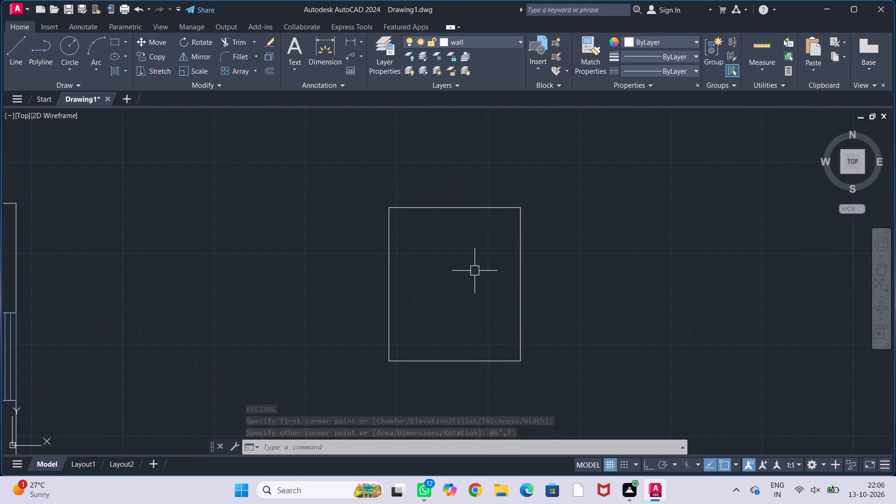
pyautogui.scroll(1, 475, 264)
pyautogui.moveTo(475, 264); pyautogui.dragTo(473, 247, button='middle')
pyautogui.press('l')
pyautogui.press('Return')
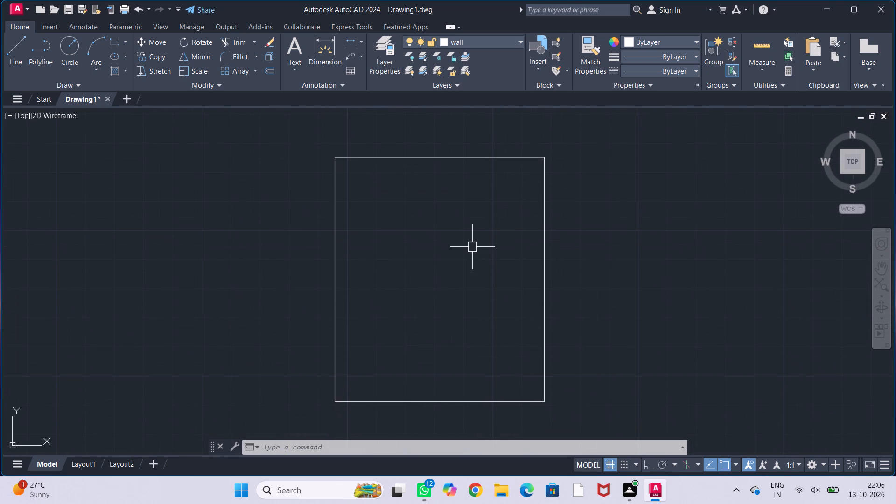
pyautogui.click(334, 208)
pyautogui.click(546, 207)
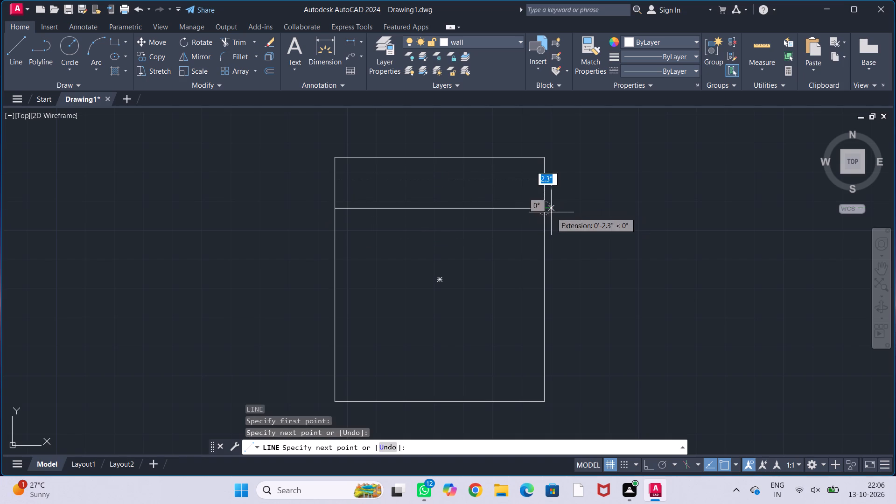
pyautogui.press('Escape')
pyautogui.press('Escape')
pyautogui.press('Escape')
pyautogui.press('Escape')
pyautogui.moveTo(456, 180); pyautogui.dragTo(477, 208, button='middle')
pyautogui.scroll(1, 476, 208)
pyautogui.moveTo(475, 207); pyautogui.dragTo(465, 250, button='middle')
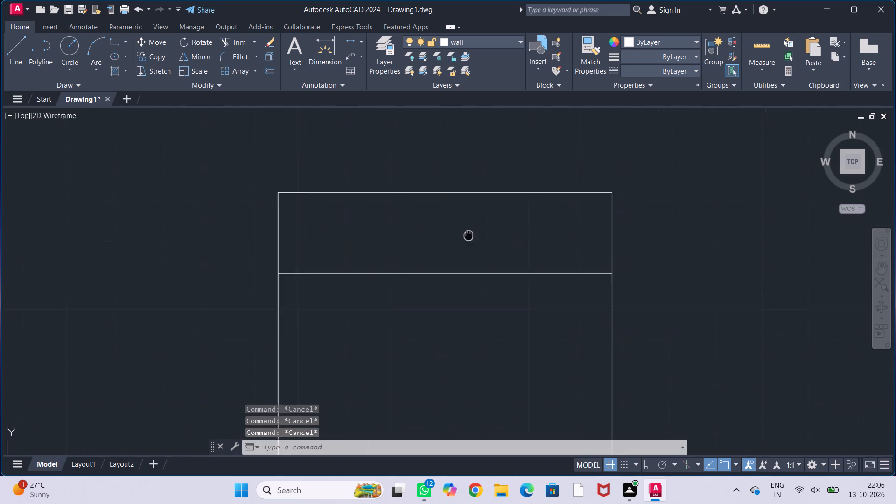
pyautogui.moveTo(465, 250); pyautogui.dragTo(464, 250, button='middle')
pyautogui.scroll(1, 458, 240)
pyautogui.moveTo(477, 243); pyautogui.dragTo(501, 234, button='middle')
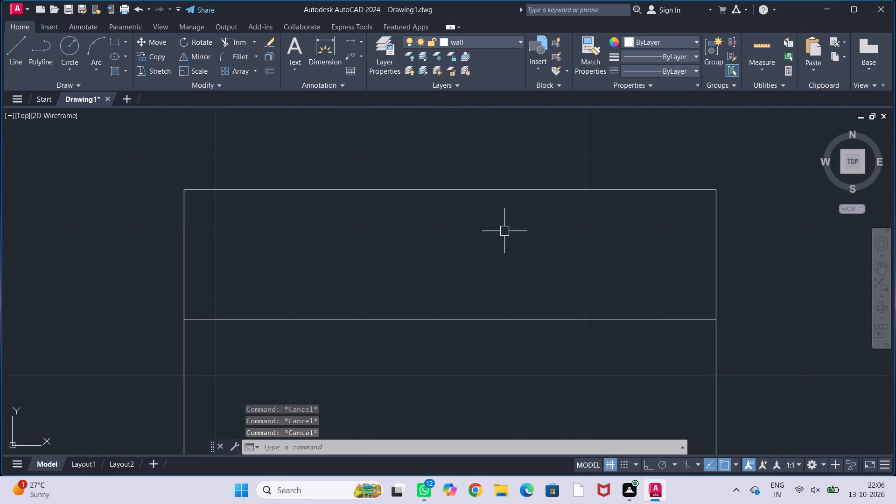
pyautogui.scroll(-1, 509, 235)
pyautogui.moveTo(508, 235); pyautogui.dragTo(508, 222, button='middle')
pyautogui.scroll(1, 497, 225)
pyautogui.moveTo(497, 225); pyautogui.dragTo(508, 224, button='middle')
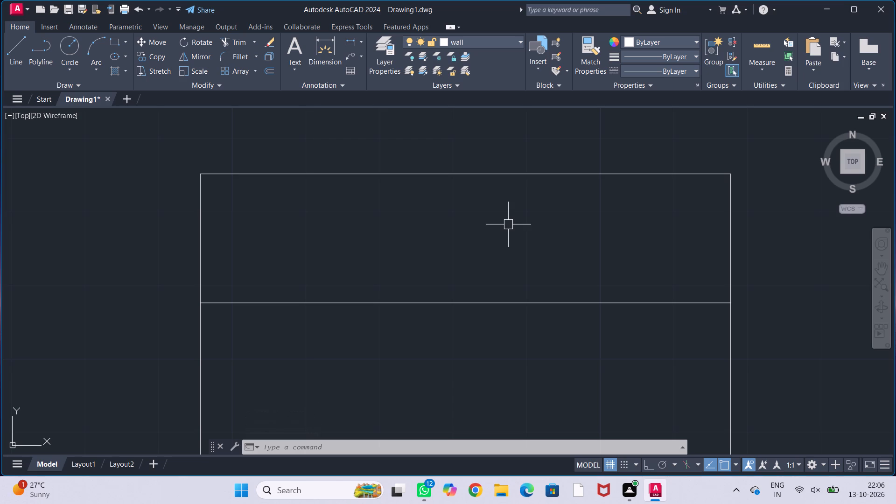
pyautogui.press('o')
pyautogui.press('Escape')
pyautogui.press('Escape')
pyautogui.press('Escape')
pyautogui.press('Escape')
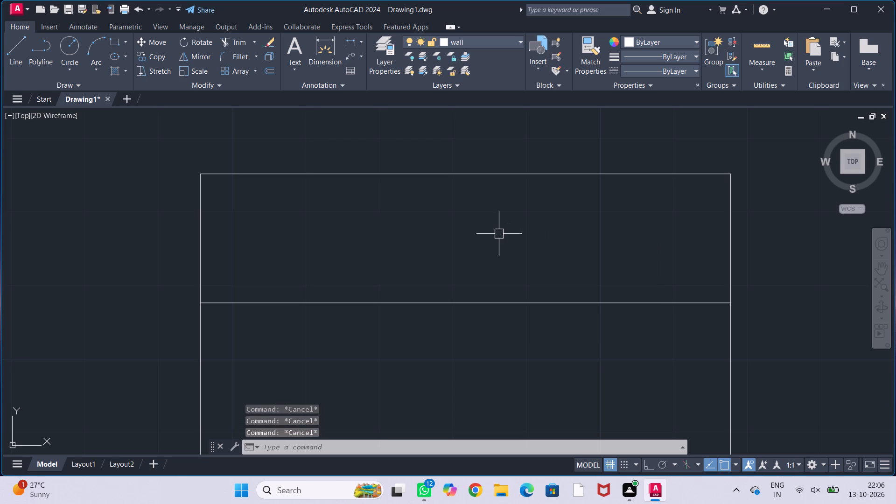
# Draw a vertical line from the midpoint of the rectangle's top edge down to the horizontal line, halving the top strip.
pyautogui.press('l')
pyautogui.press('Return')
pyautogui.click(465, 170)
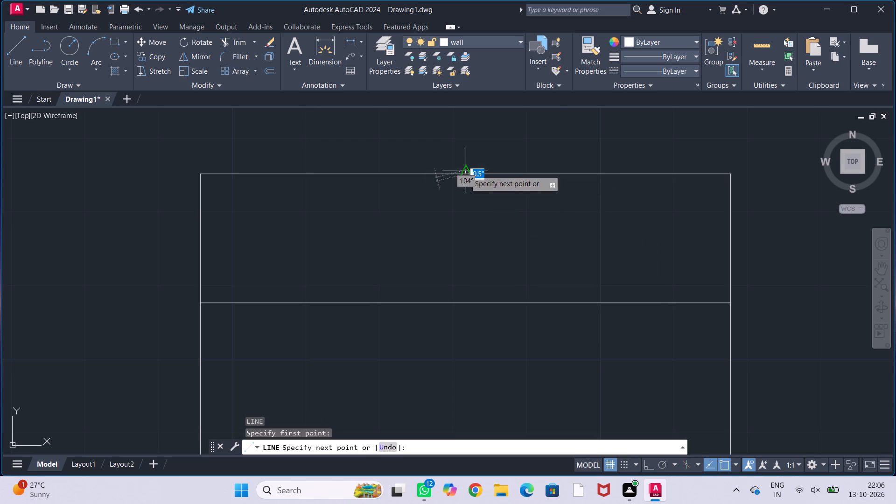
pyautogui.click(468, 301)
pyautogui.press('Escape')
pyautogui.press('Escape')
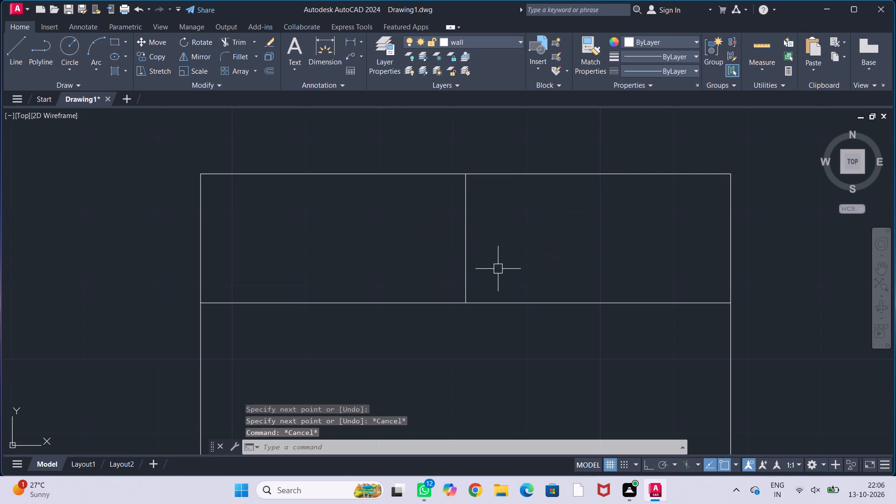
pyautogui.press('Escape')
pyautogui.press('Escape')
pyautogui.press('Escape')
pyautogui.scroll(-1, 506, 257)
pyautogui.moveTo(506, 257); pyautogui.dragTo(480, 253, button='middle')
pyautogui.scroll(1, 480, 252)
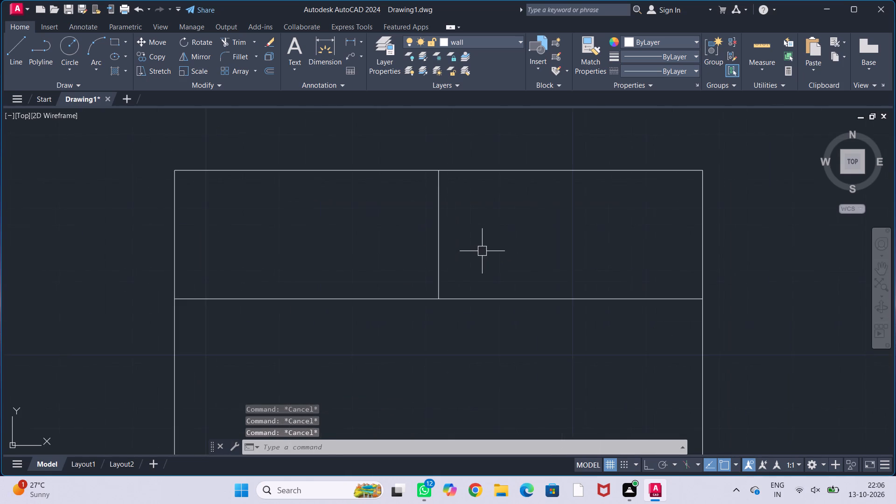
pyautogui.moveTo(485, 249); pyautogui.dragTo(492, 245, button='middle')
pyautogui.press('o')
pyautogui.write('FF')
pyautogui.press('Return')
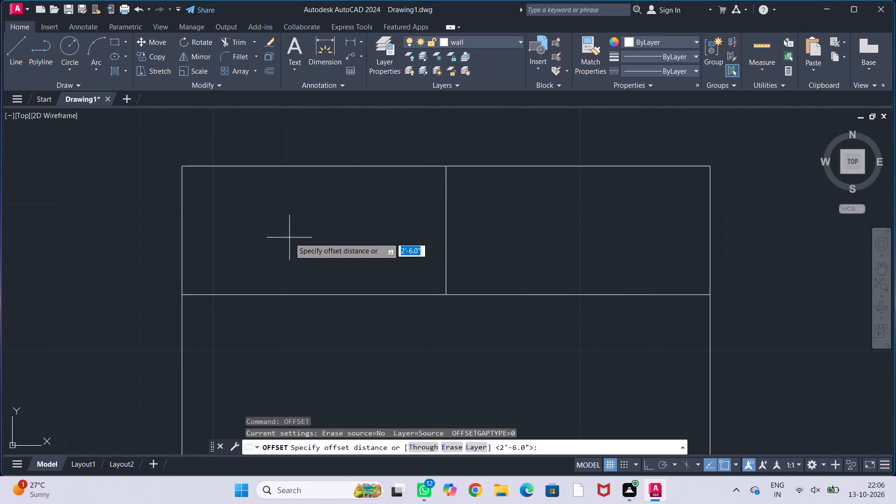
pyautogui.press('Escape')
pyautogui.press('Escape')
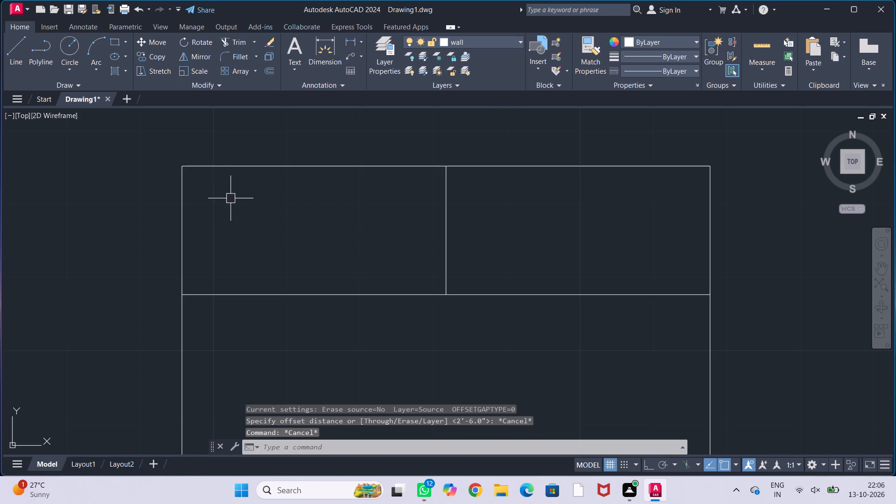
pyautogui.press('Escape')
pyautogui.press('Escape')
# Draw a rectangle about 2'-9" by 1'-3" inside the left half of the top strip, slightly inset from its edges.
pyautogui.write('RE')
pyautogui.press('c')
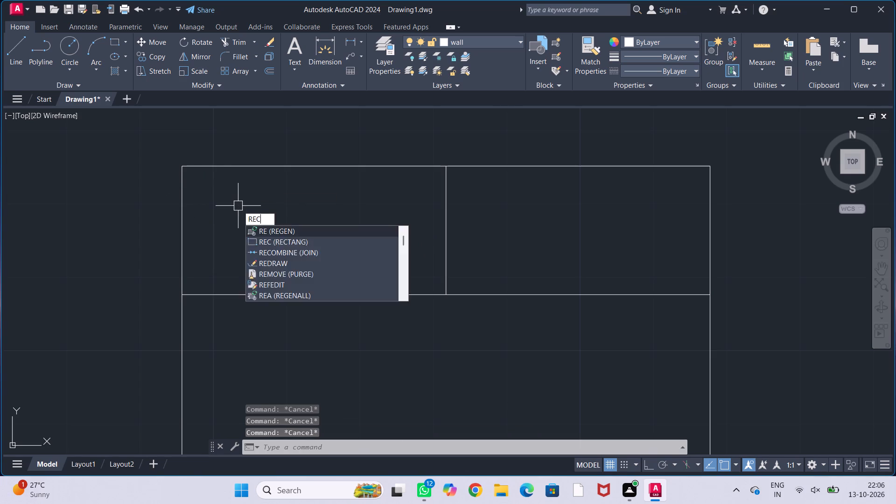
pyautogui.press('Return')
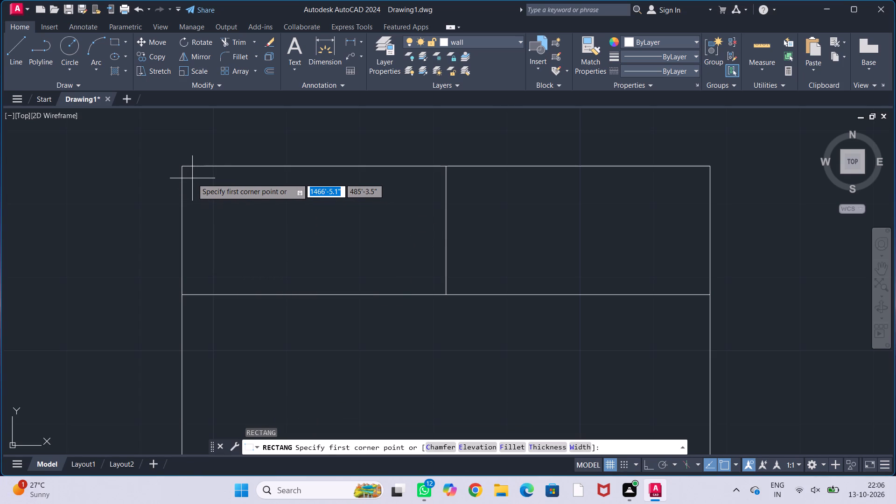
pyautogui.click(192, 176)
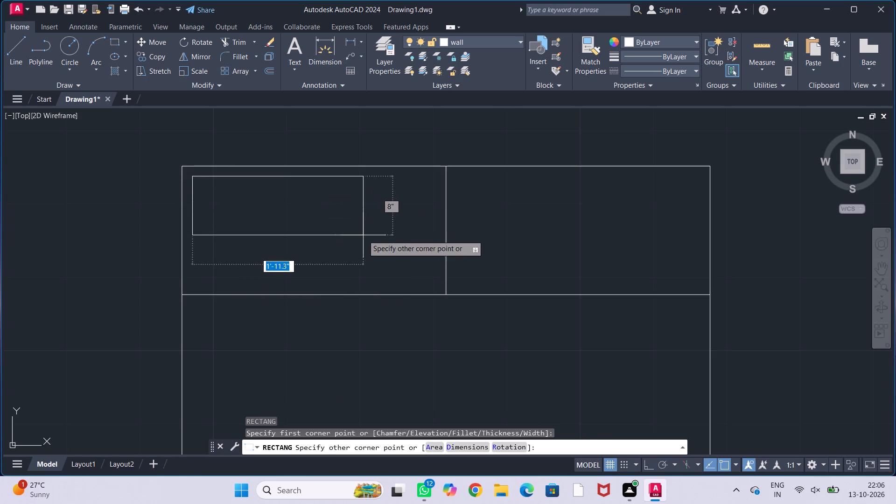
pyautogui.click(435, 285)
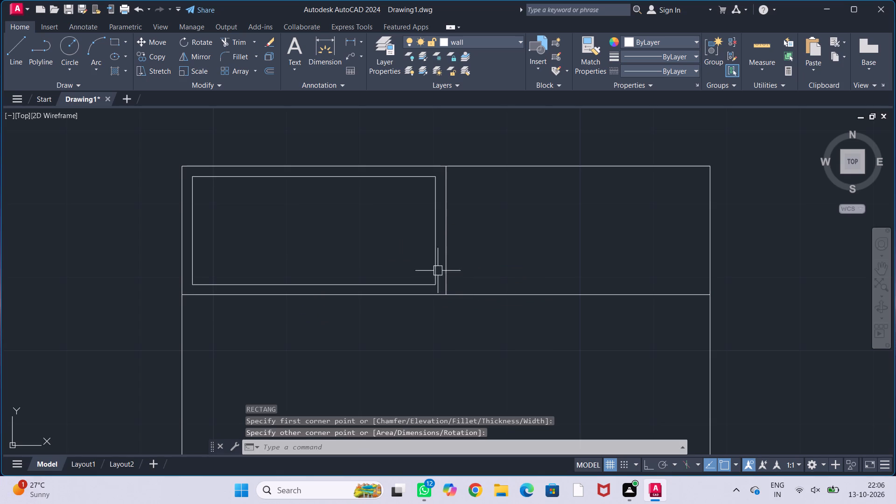
# Copy the inset pillow rectangle about 3' across into the right half of the top strip.
pyautogui.click(432, 279)
pyautogui.write('CO')
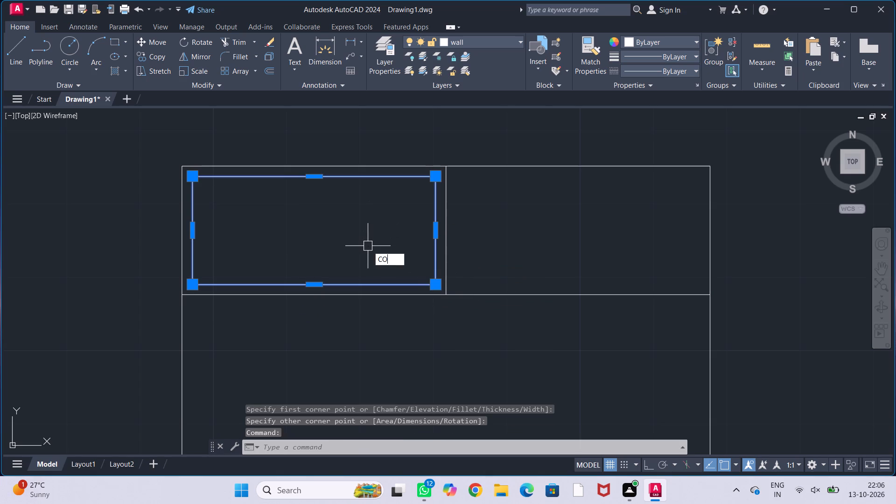
pyautogui.press('Return')
pyautogui.click(437, 282)
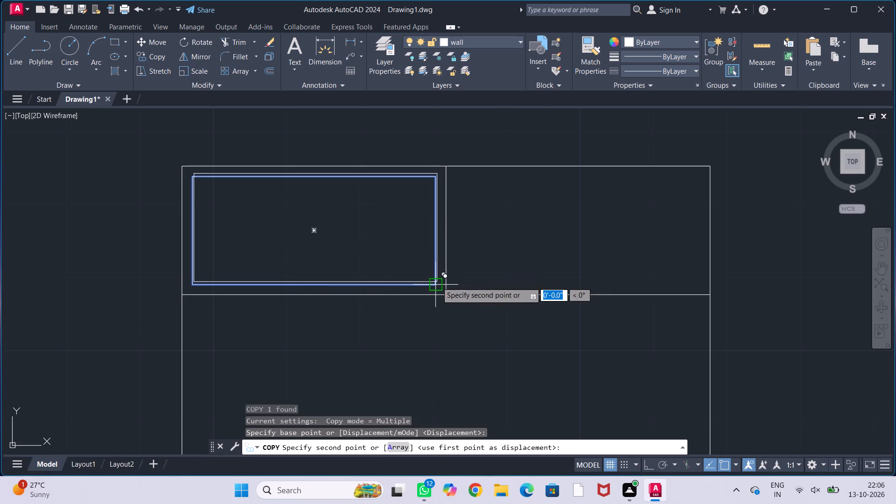
pyautogui.click(699, 284)
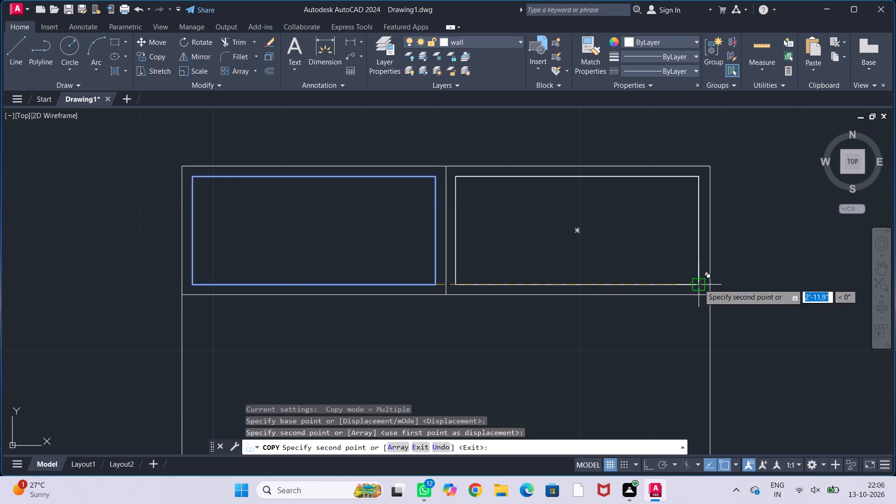
pyautogui.press('Escape')
pyautogui.press('Escape')
pyautogui.press('Escape')
pyautogui.press('Escape')
pyautogui.press('Escape')
# Draw a diagonal line about 3'-7.5" long from the midpoint of the strip's lower line down to the bed's left edge.
pyautogui.scroll(-2, 600, 308)
pyautogui.moveTo(595, 324); pyautogui.dragTo(566, 265, button='middle')
pyautogui.scroll(1, 452, 284)
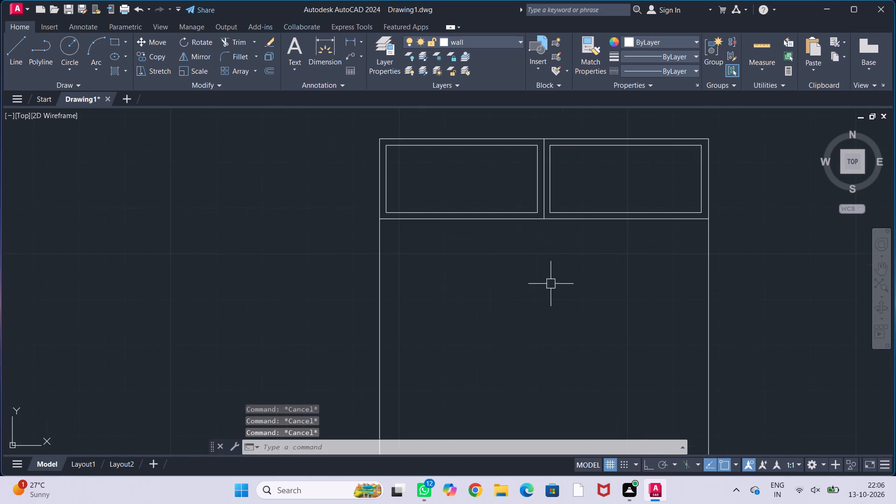
pyautogui.moveTo(554, 283); pyautogui.dragTo(487, 273, button='middle')
pyautogui.press('l')
pyautogui.press('Return')
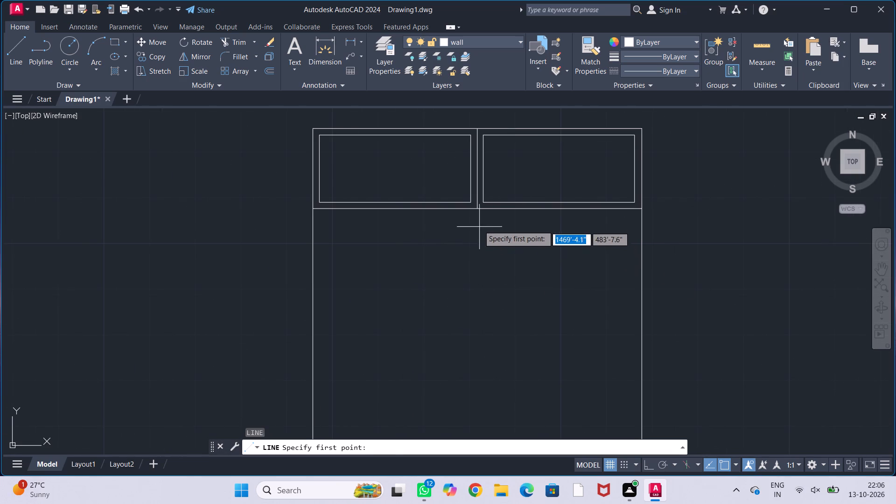
pyautogui.click(477, 206)
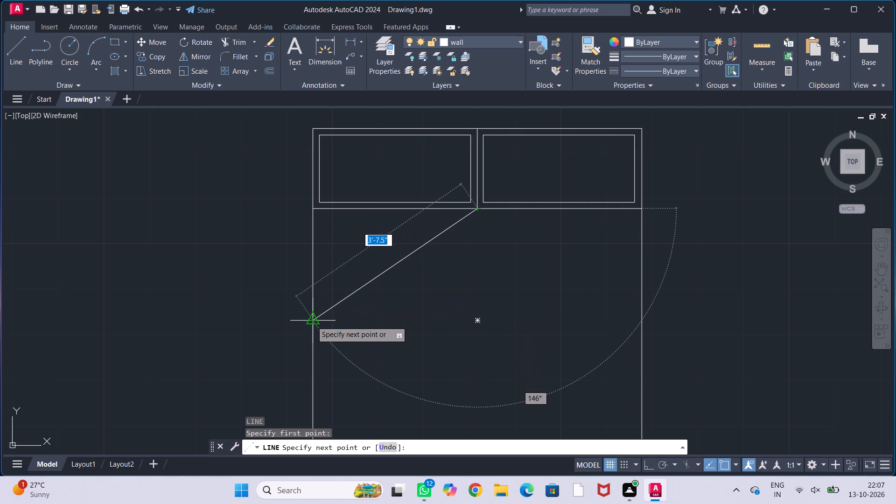
pyautogui.click(312, 321)
pyautogui.press('Escape')
pyautogui.press('Escape')
pyautogui.press('Escape')
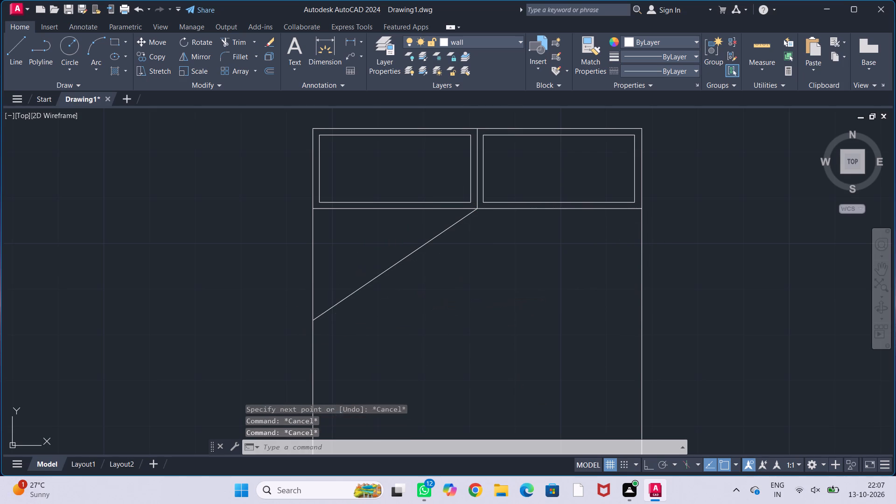
pyautogui.press('Escape')
pyautogui.press('Escape')
# Mirror the diagonal line about the bed's vertical centreline, keeping the original.
pyautogui.click(427, 248)
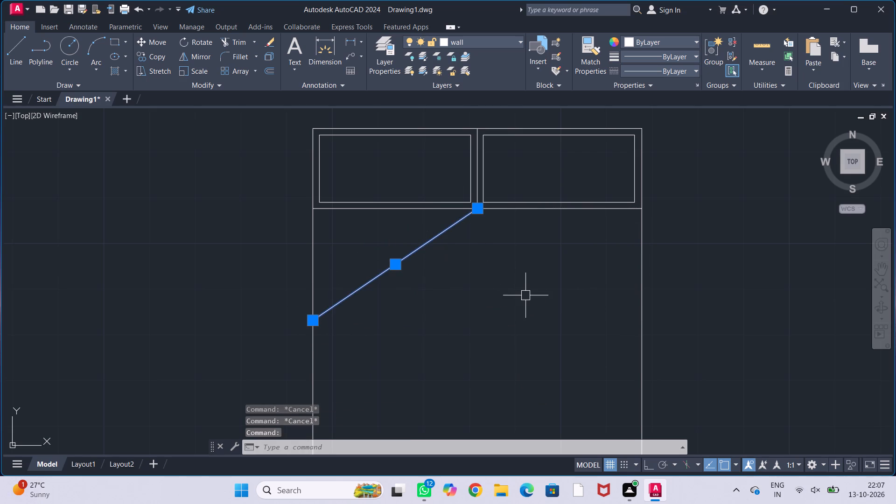
pyautogui.write('MI')
pyautogui.press('Return')
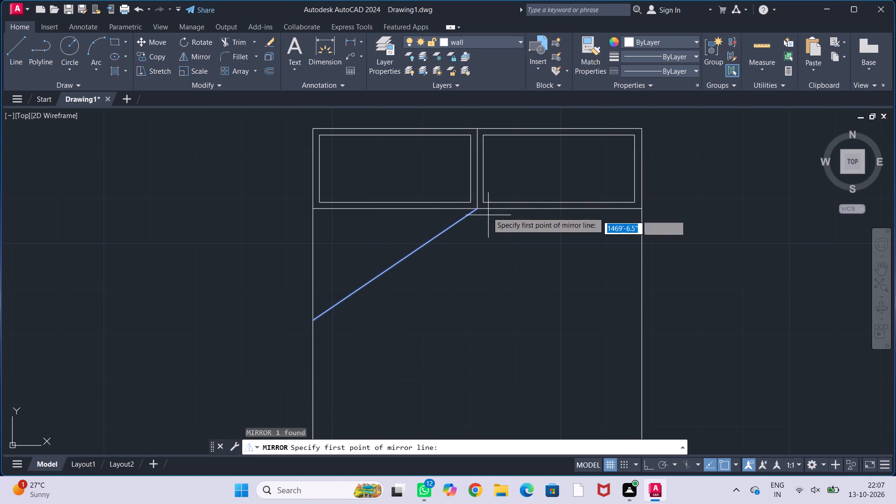
pyautogui.click(475, 210)
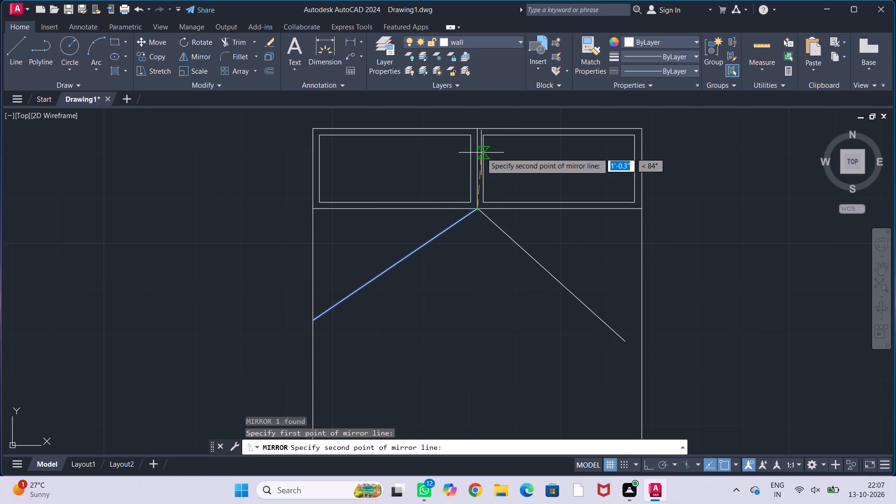
pyautogui.press('F8')
pyautogui.click(475, 356)
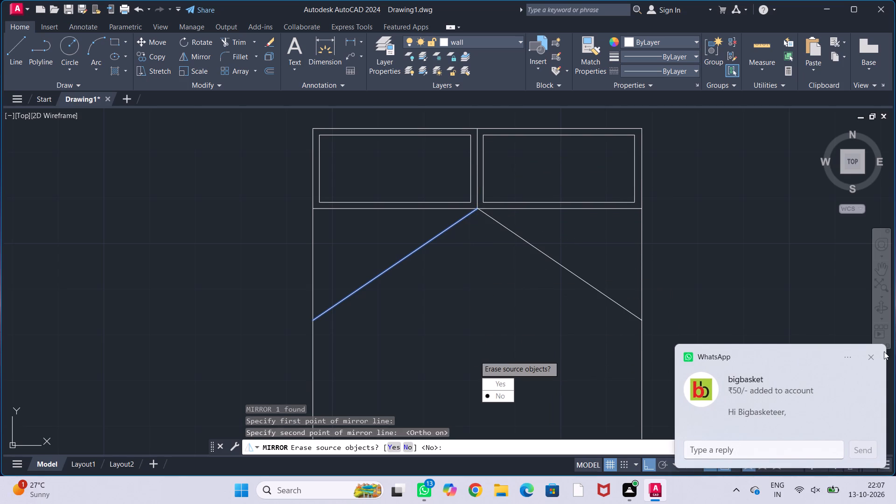
pyautogui.click(871, 358)
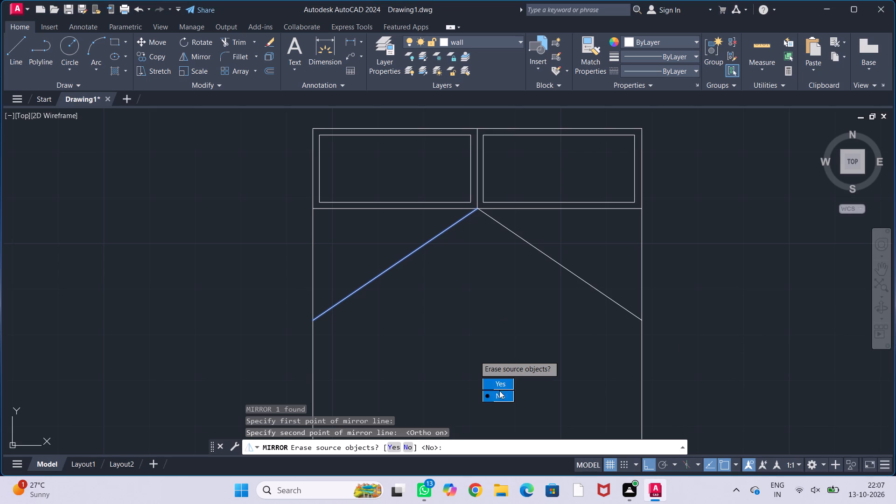
pyautogui.moveTo(501, 397); pyautogui.dragTo(475, 356)
pyautogui.press('Escape')
pyautogui.press('Escape')
pyautogui.press('Escape')
pyautogui.press('Escape')
pyautogui.press('Escape')
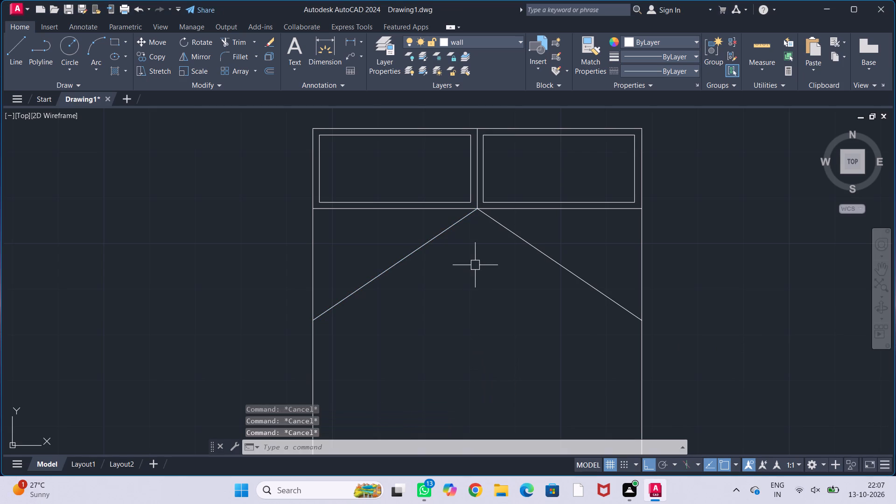
# Draw a steeper line from the diagonals' shared apex down-left, ending inside the bed slightly below the left diagonal's lower end.
pyautogui.press('l')
pyautogui.press('Return')
pyautogui.click(475, 210)
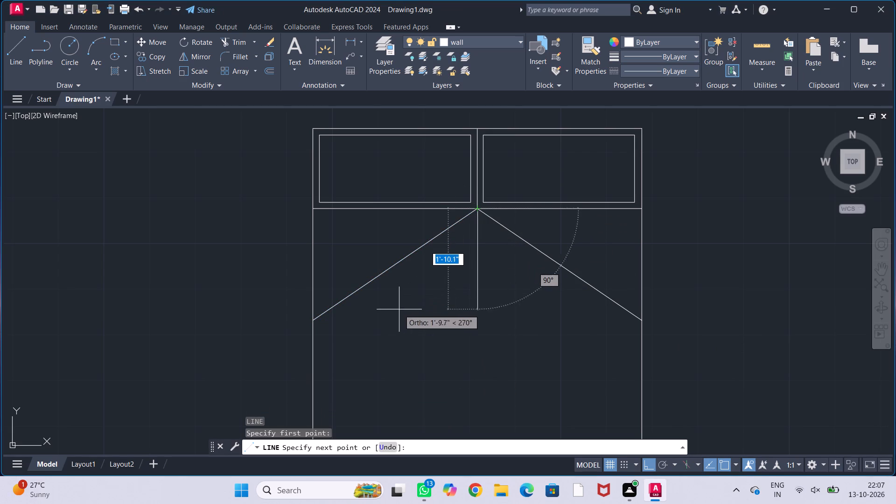
pyautogui.press('F8')
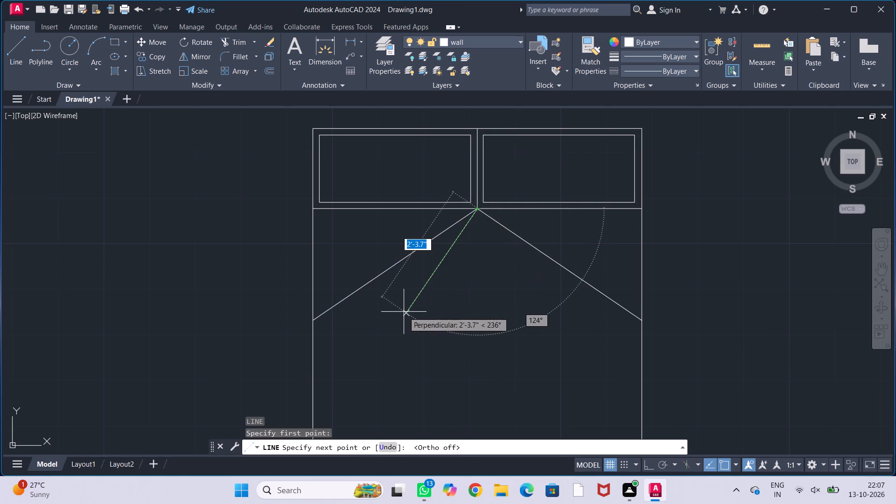
pyautogui.click(381, 330)
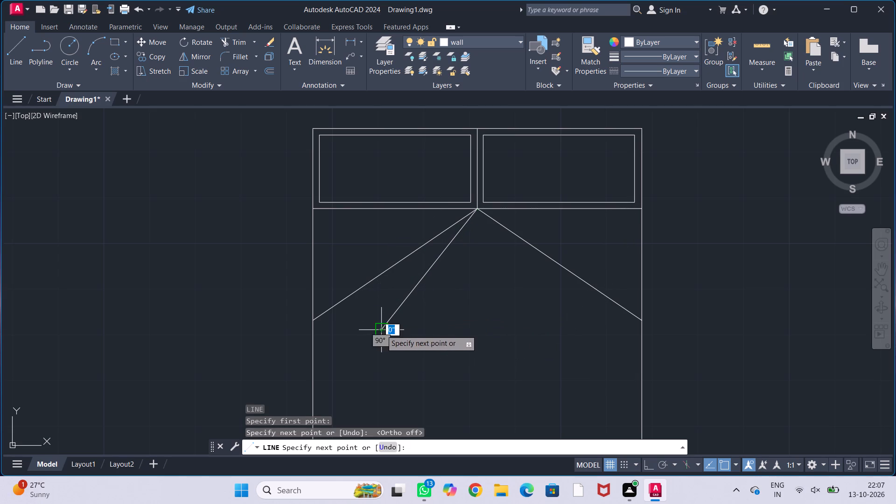
pyautogui.press('Escape')
pyautogui.press('Escape')
pyautogui.press('Escape')
pyautogui.press('Escape')
pyautogui.press('Escape')
# Draw a matching steeper line about 2'-8" long from the shared apex down-right, ending inside the bed.
pyautogui.moveTo(470, 299); pyautogui.dragTo(465, 312, button='middle')
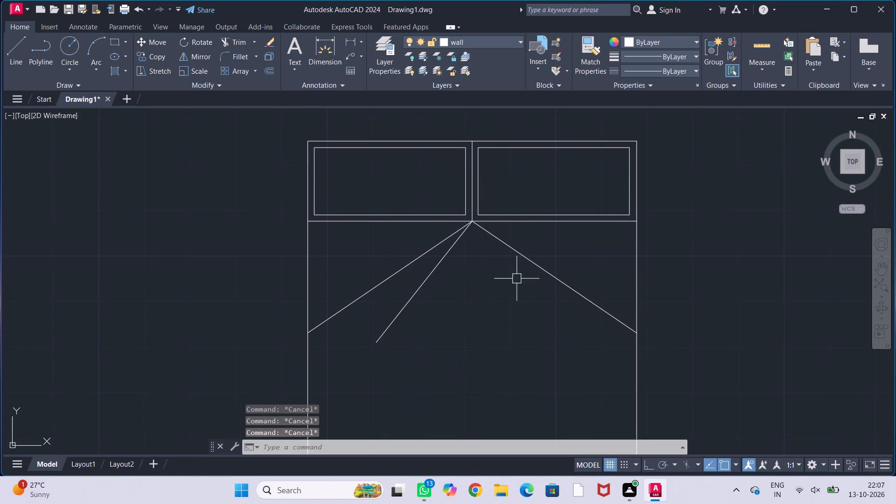
pyautogui.moveTo(463, 336); pyautogui.dragTo(492, 302, button='middle')
pyautogui.scroll(1, 501, 294)
pyautogui.scroll(-1, 508, 297)
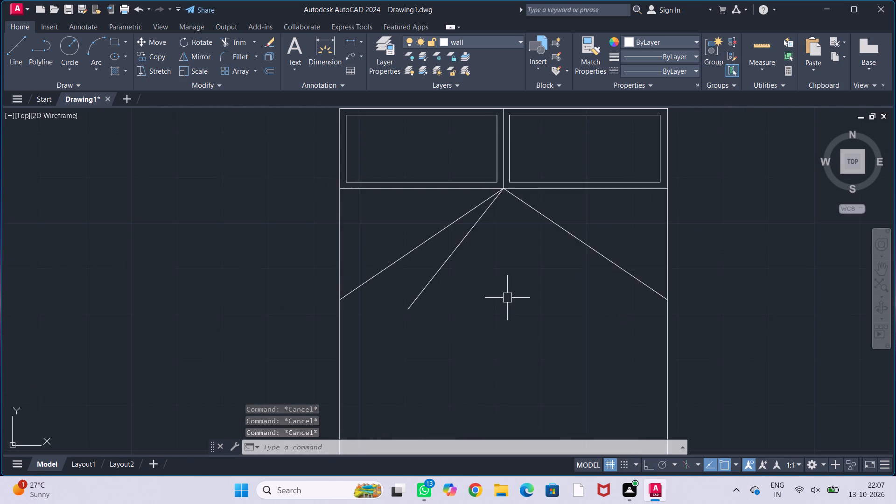
pyautogui.moveTo(509, 296); pyautogui.dragTo(462, 305, button='middle')
pyautogui.moveTo(466, 303); pyautogui.dragTo(480, 284, button='middle')
pyautogui.press('l')
pyautogui.press('Return')
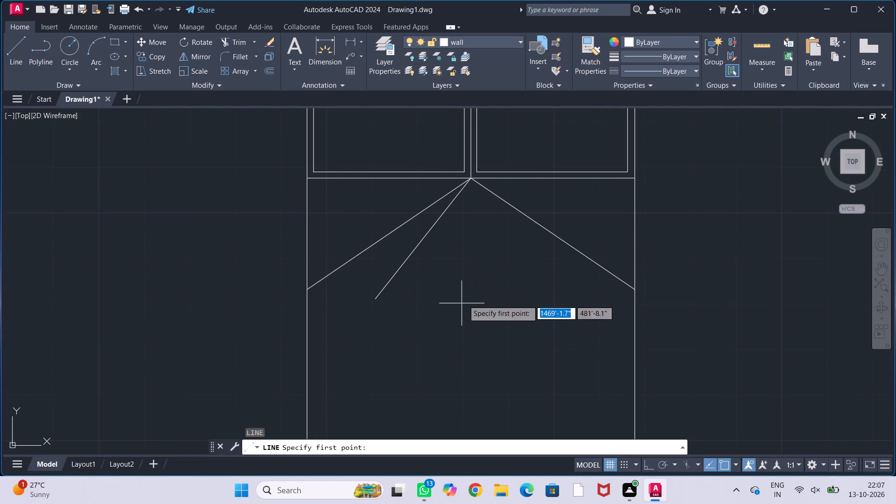
pyautogui.moveTo(471, 182); pyautogui.dragTo(471, 191)
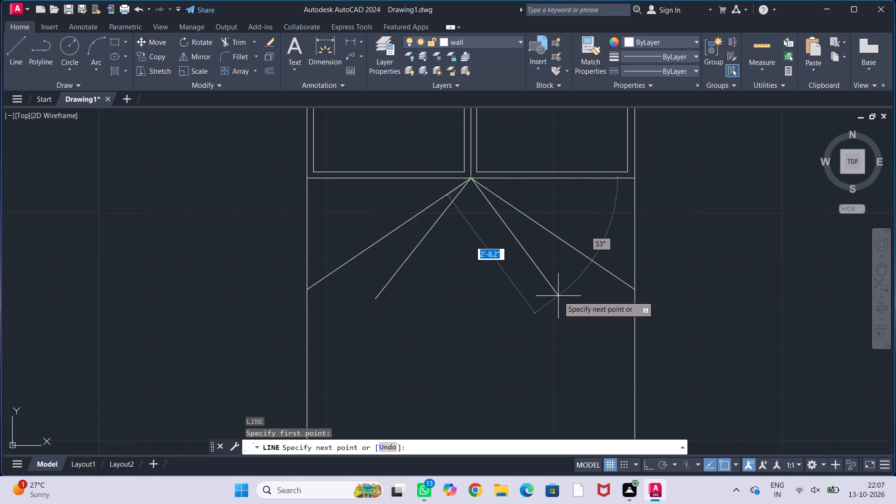
pyautogui.click(558, 296)
pyautogui.press('Escape')
pyautogui.press('Escape')
pyautogui.press('Escape')
pyautogui.press('Escape')
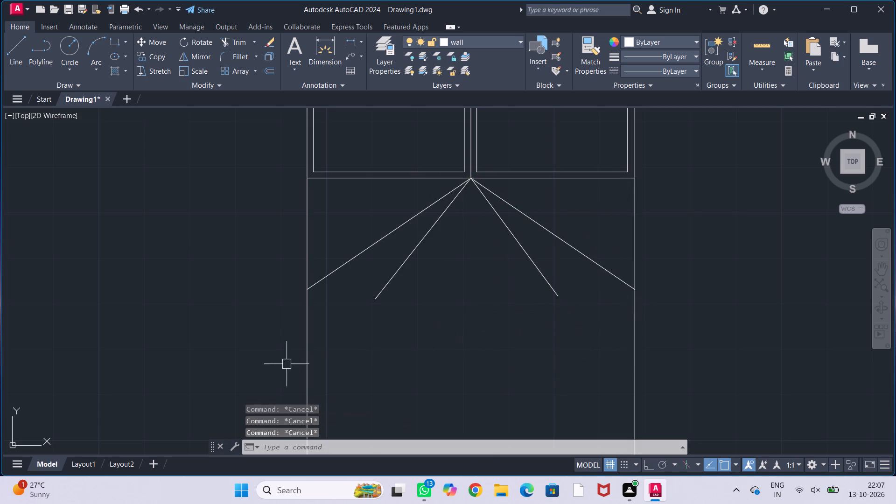
pyautogui.press('Escape')
# Draw a three-point arc from the left diagonal's lower end through the left inner line's end, finishing below it inside the bed.
pyautogui.click(90, 47)
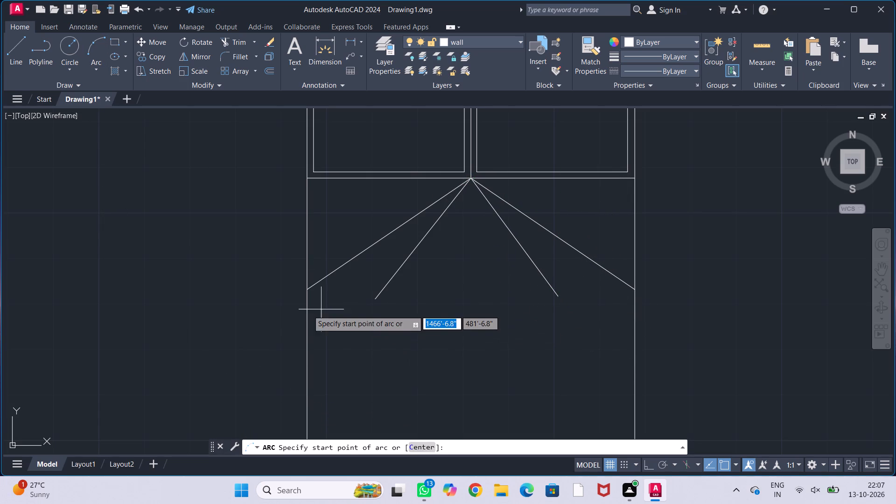
pyautogui.click(307, 288)
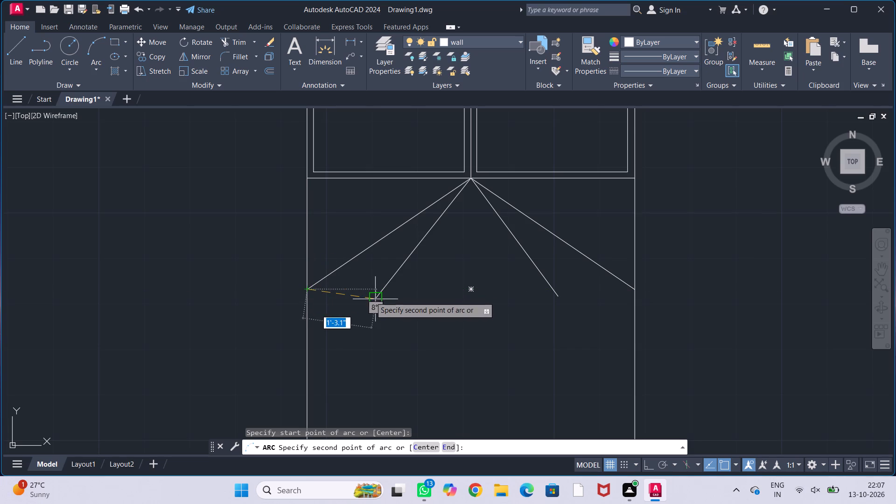
pyautogui.click(375, 296)
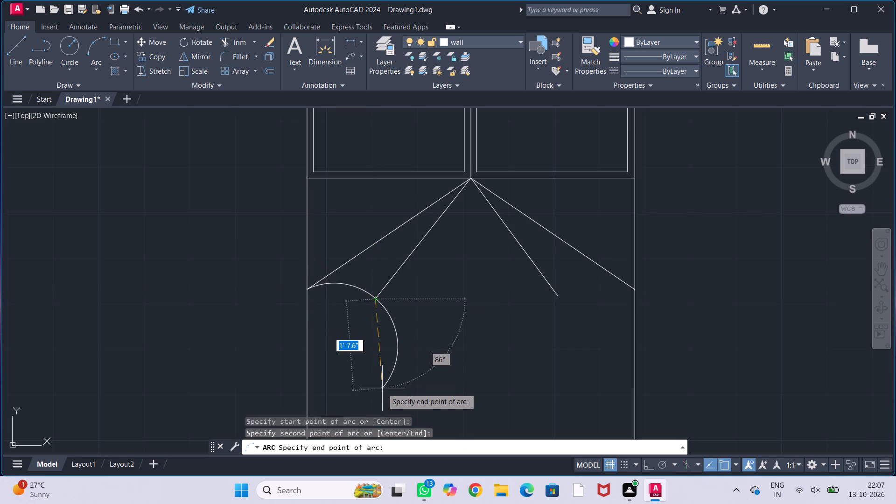
pyautogui.click(382, 391)
pyautogui.press('Escape')
pyautogui.press('Escape')
pyautogui.press('Escape')
pyautogui.moveTo(101, 135); pyautogui.dragTo(97, 132)
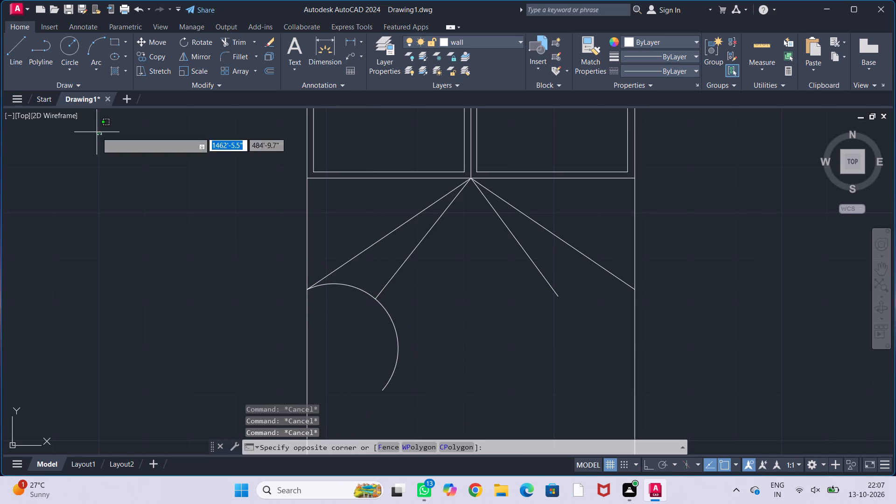
pyautogui.press('Escape')
pyautogui.press('Escape')
pyautogui.press('Escape')
# Draw a three-point arc from the right diagonal's lower end through the right inner line's end, finishing below it inside the bed.
pyautogui.click(90, 47)
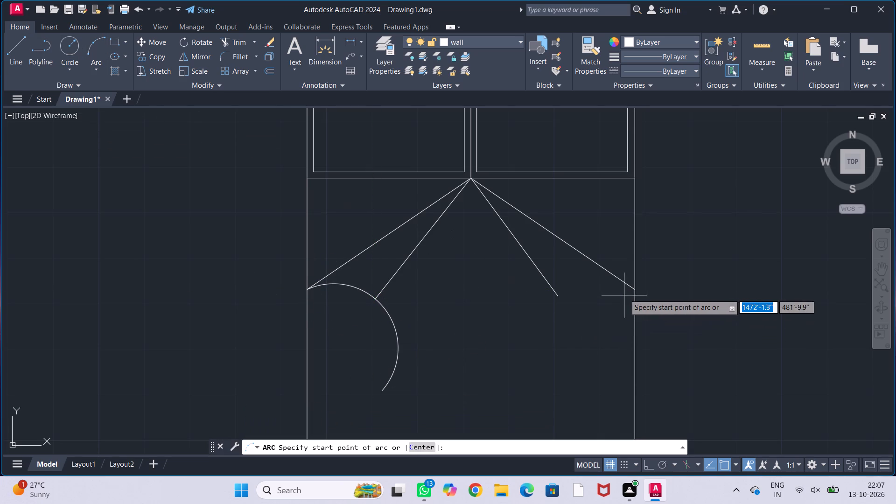
pyautogui.click(635, 290)
pyautogui.click(553, 295)
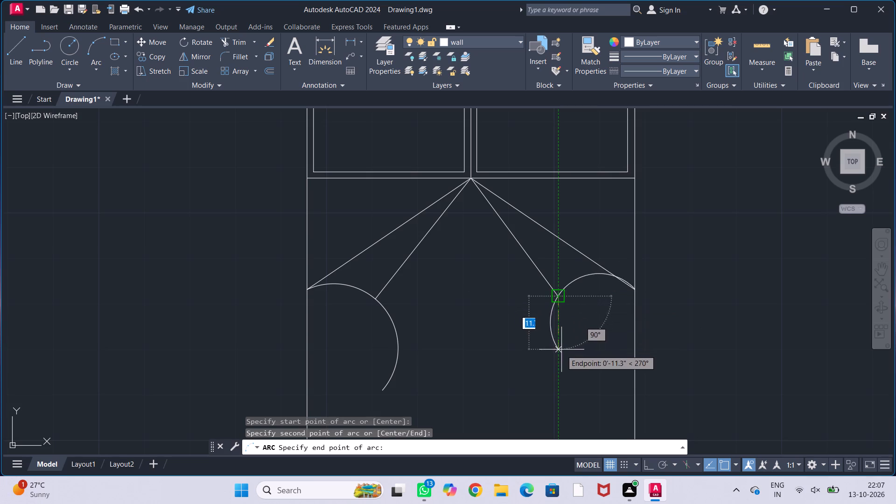
pyautogui.click(564, 390)
pyautogui.press('Escape')
pyautogui.press('Escape')
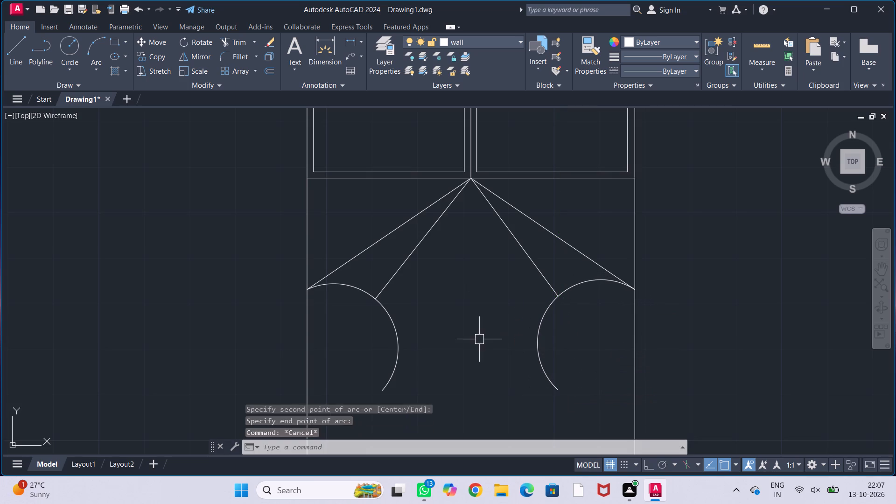
pyautogui.press('Escape')
pyautogui.press('Escape')
pyautogui.press('Escape')
# Trim the parts of both arcs that extend below the inner lines' ends.
pyautogui.write('TR')
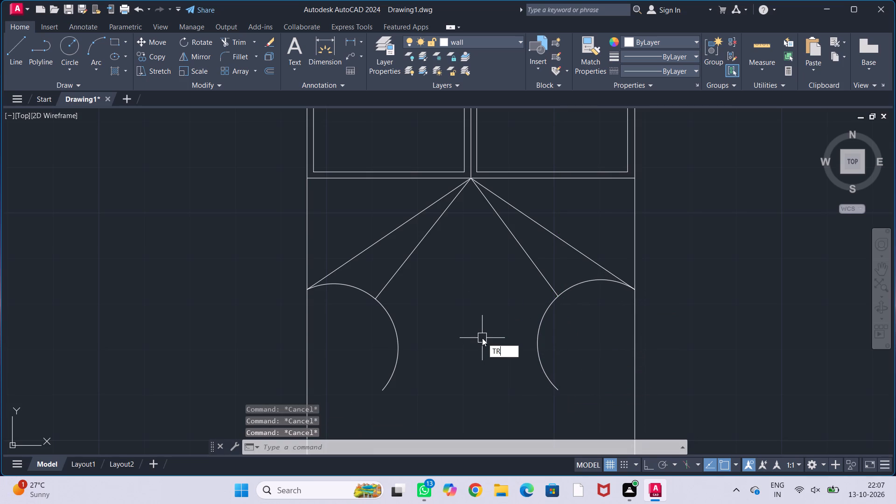
pyautogui.press('Return')
pyautogui.click(397, 356)
pyautogui.click(542, 363)
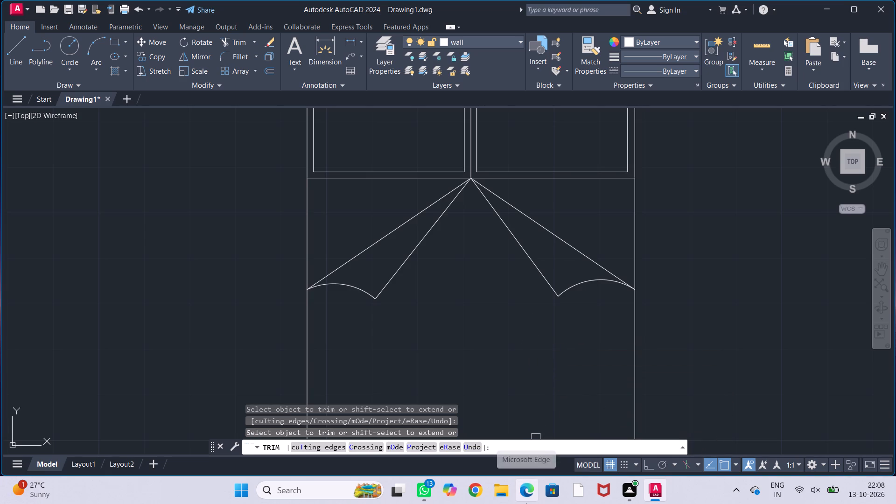
pyautogui.press('Escape')
pyautogui.press('Escape')
# Move the entire bed drawing to the furniture layer.
pyautogui.scroll(-2, 529, 373)
pyautogui.moveTo(520, 362); pyautogui.dragTo(534, 329, button='middle')
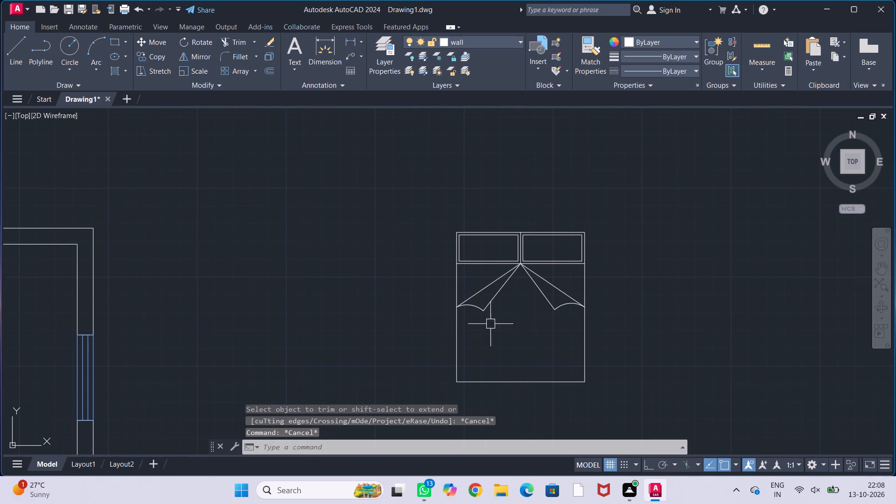
pyautogui.click(404, 196)
pyautogui.click(663, 407)
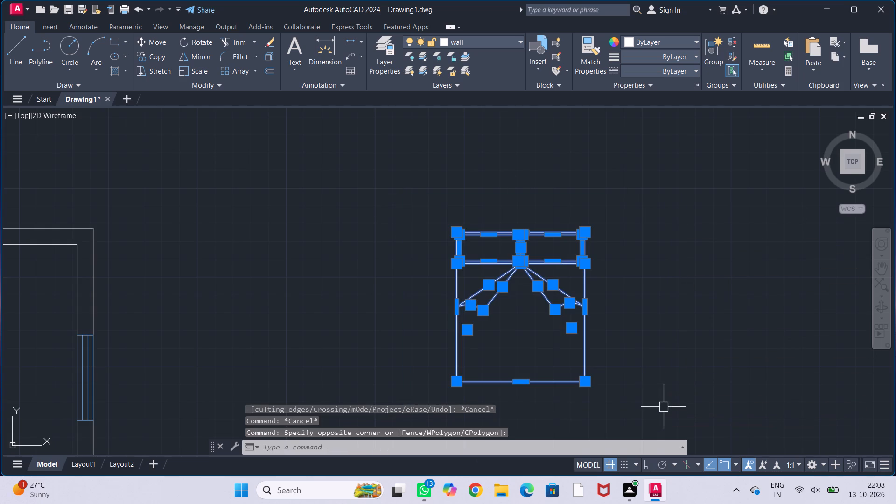
pyautogui.click(461, 40)
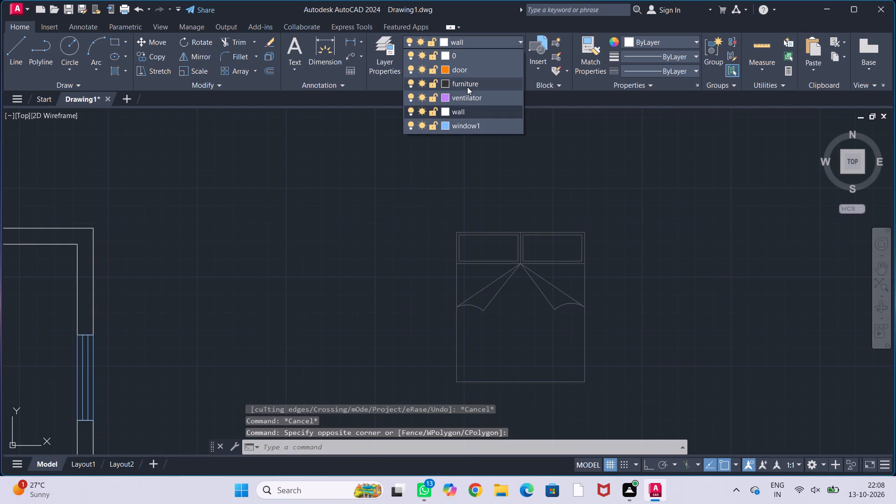
pyautogui.click(467, 87)
pyautogui.press('Escape')
pyautogui.press('Escape')
pyautogui.press('Escape')
pyautogui.press('Escape')
# Change the furniture layer's colour to index colour 9.
pyautogui.scroll(-2, 627, 242)
pyautogui.moveTo(642, 271); pyautogui.dragTo(640, 267, button='middle')
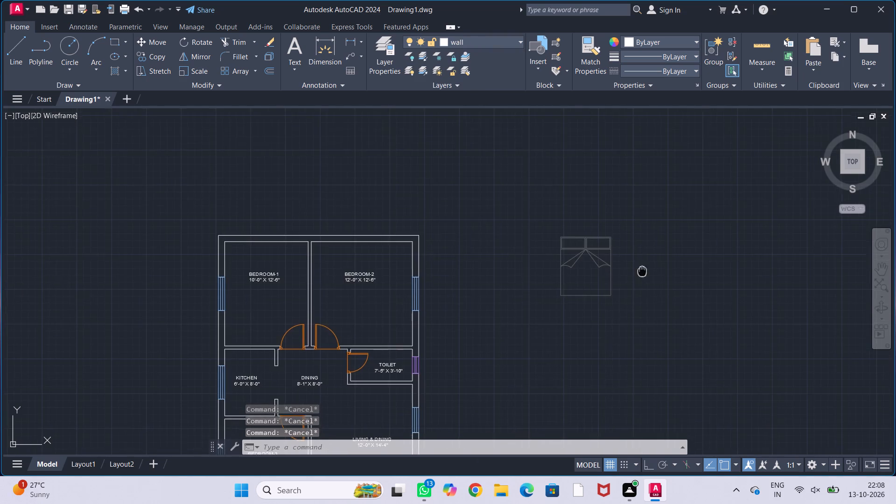
pyautogui.moveTo(640, 267); pyautogui.dragTo(612, 244, button='middle')
pyautogui.click(373, 58)
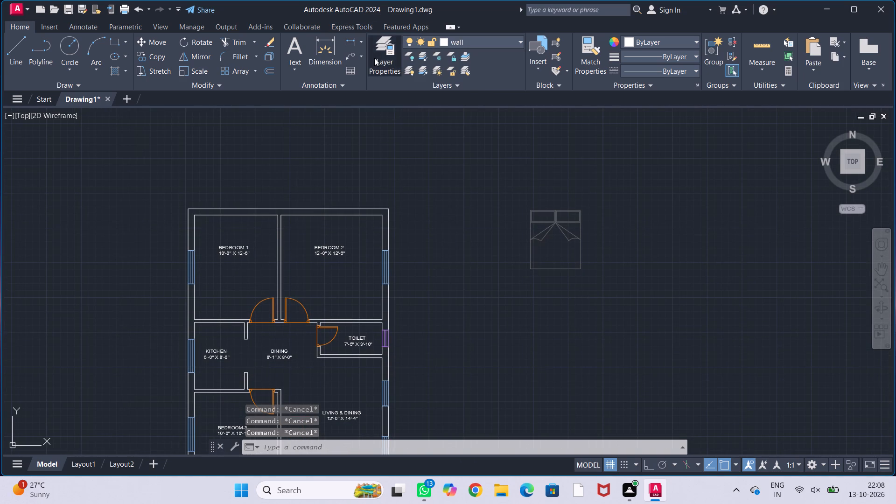
pyautogui.click(204, 99)
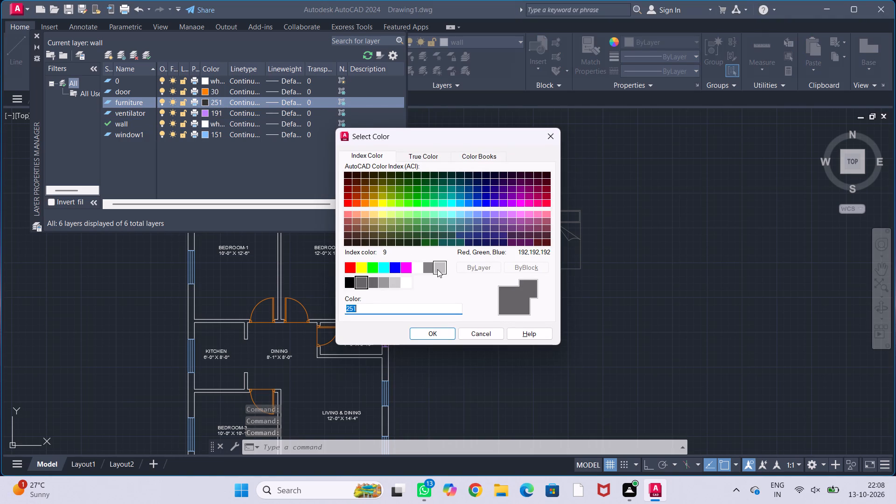
pyautogui.click(437, 269)
pyautogui.click(431, 336)
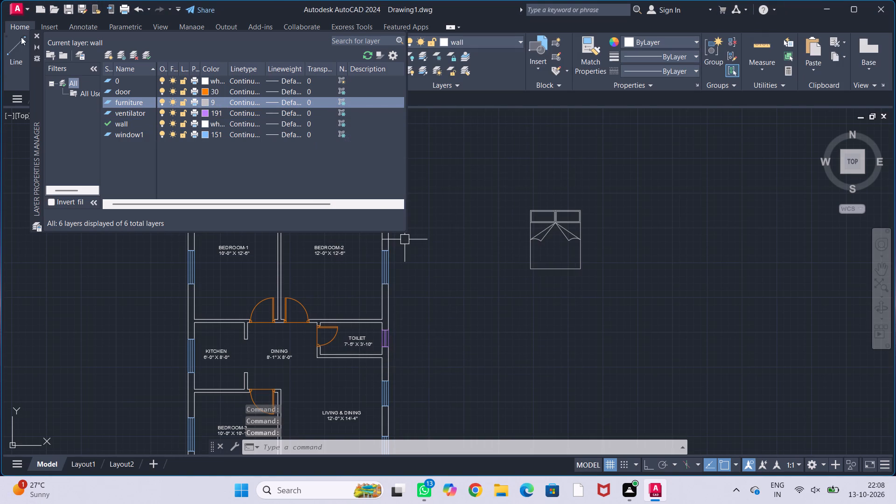
pyautogui.click(36, 32)
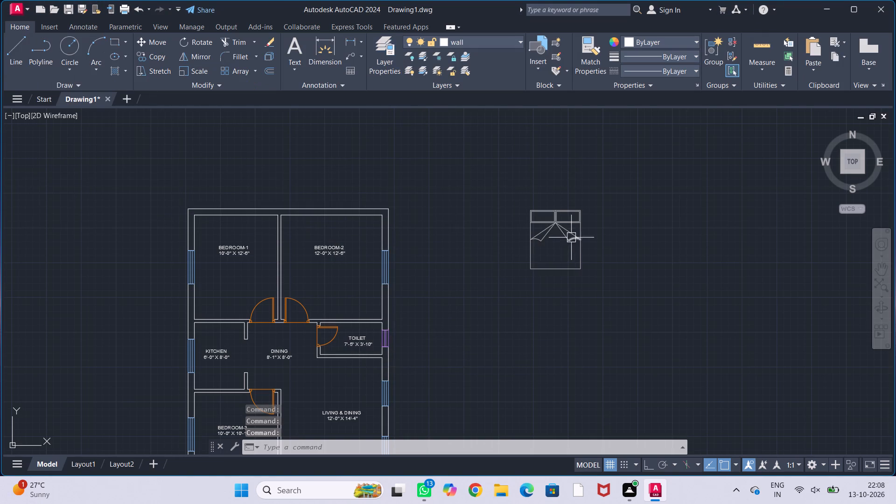
# Convert the whole bed drawing into a block named BED.
pyautogui.moveTo(490, 230); pyautogui.dragTo(499, 209, button='middle')
pyautogui.moveTo(511, 165); pyautogui.dragTo(567, 181)
pyautogui.click(664, 304)
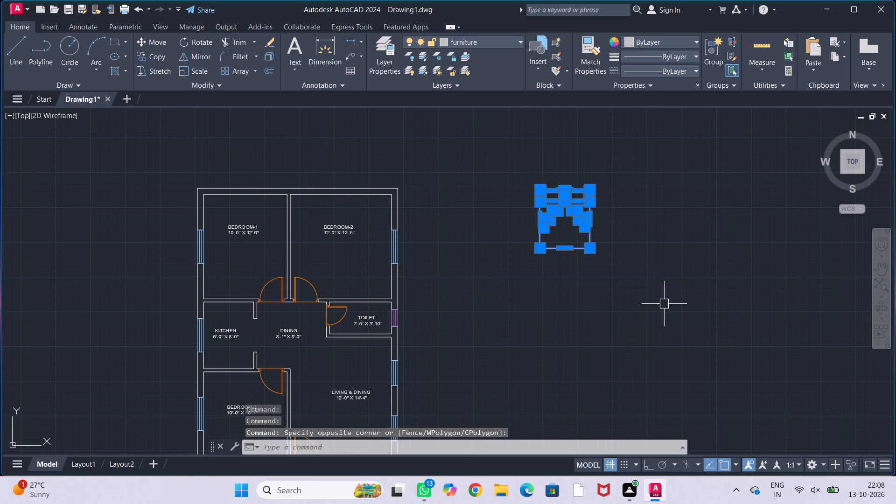
pyautogui.press('b')
pyautogui.press('Return')
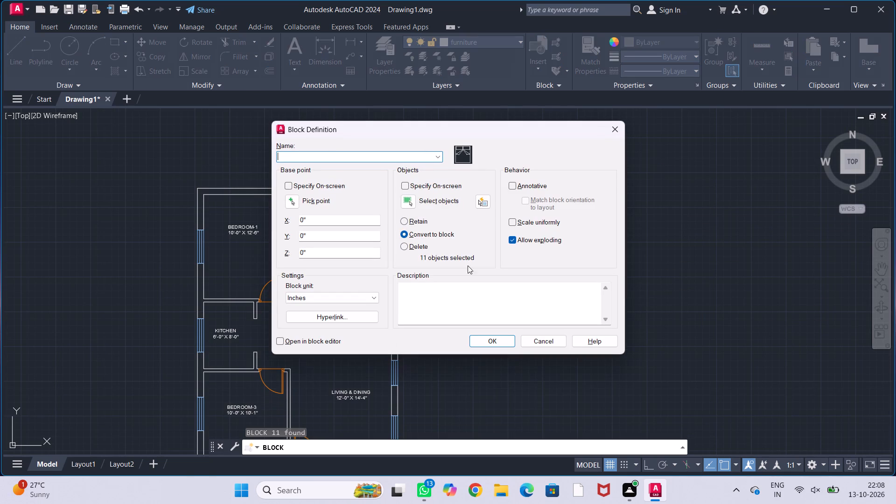
pyautogui.write('BED')
pyautogui.click(490, 343)
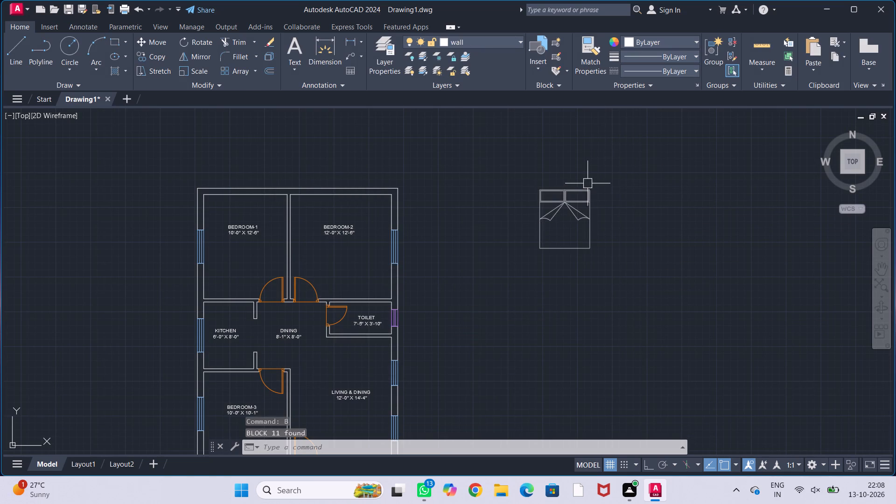
# Move the bed block by its head edge's midpoint into Bedroom-1, with the headboard just below the upper wall.
pyautogui.click(577, 192)
pyautogui.press('m')
pyautogui.press('Return')
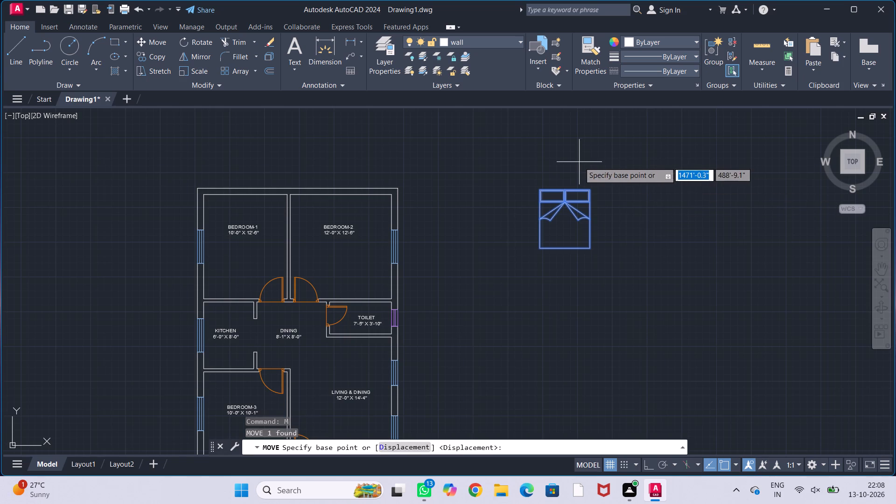
pyautogui.scroll(2, 583, 164)
pyautogui.click(534, 225)
pyautogui.scroll(-3, 430, 196)
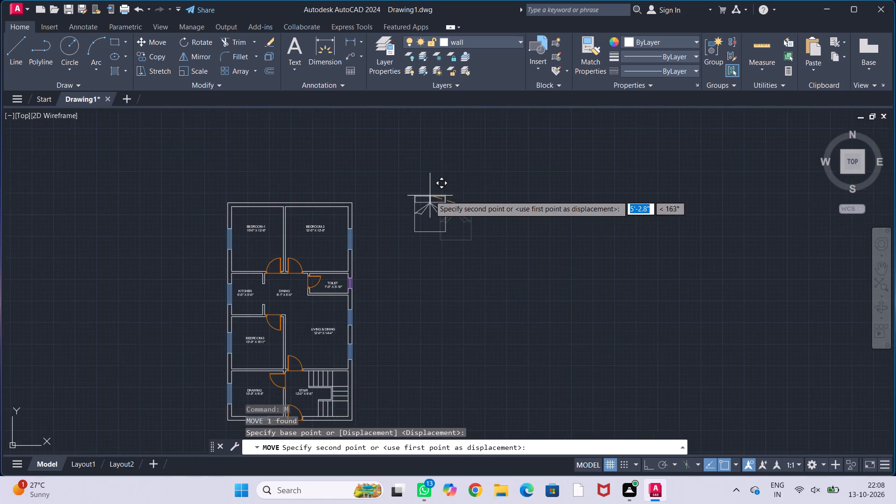
pyautogui.moveTo(430, 196); pyautogui.dragTo(568, 209, button='middle')
pyautogui.scroll(4, 396, 214)
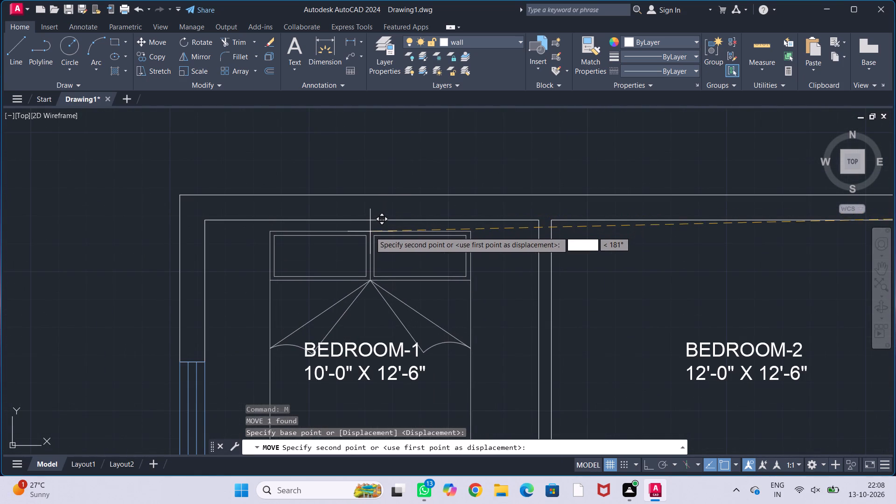
pyautogui.click(367, 231)
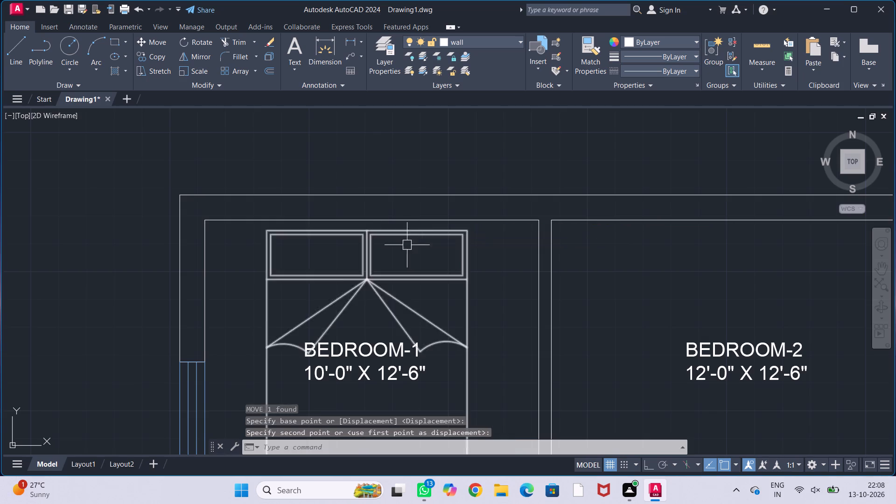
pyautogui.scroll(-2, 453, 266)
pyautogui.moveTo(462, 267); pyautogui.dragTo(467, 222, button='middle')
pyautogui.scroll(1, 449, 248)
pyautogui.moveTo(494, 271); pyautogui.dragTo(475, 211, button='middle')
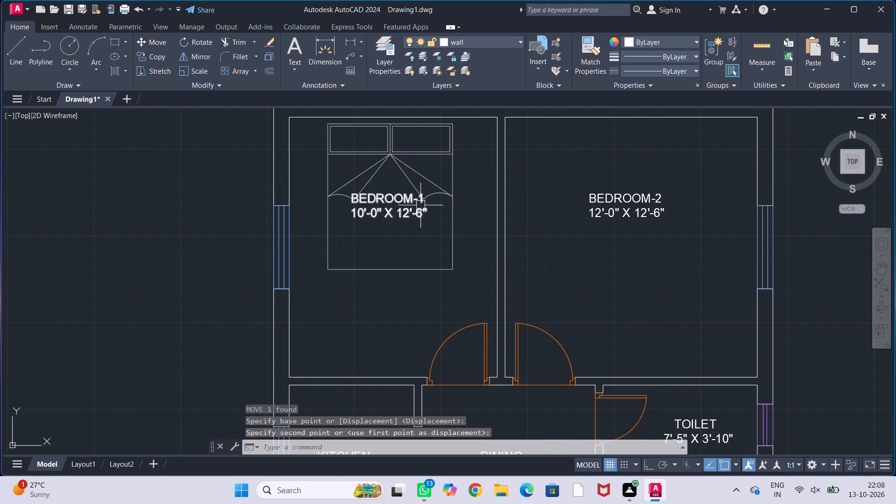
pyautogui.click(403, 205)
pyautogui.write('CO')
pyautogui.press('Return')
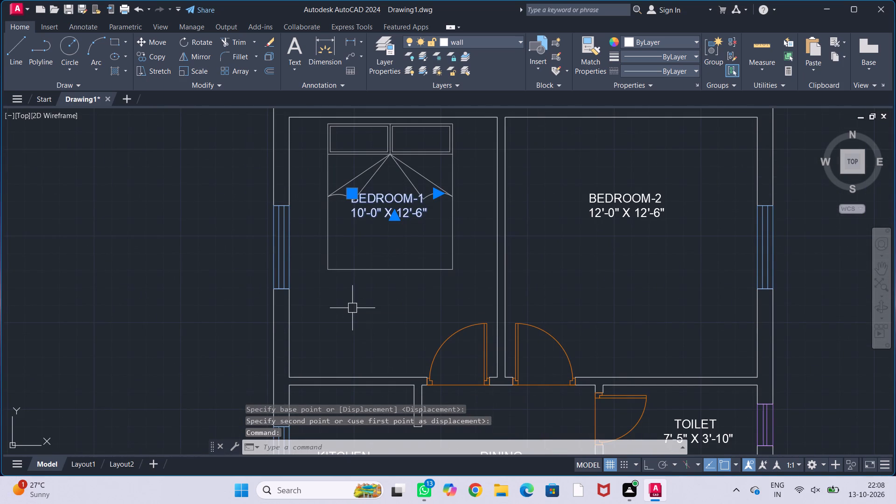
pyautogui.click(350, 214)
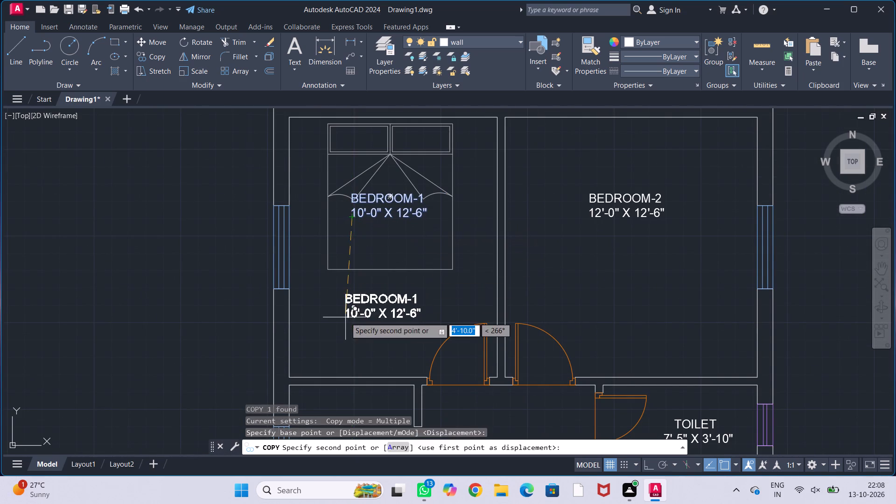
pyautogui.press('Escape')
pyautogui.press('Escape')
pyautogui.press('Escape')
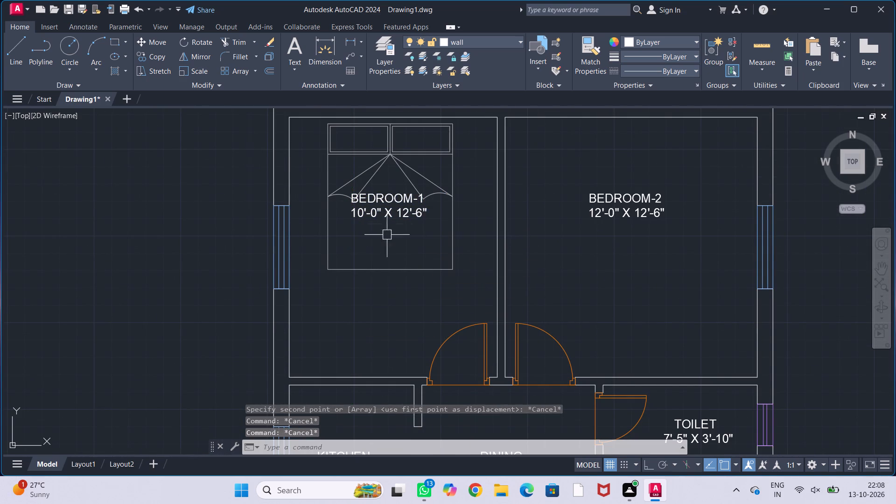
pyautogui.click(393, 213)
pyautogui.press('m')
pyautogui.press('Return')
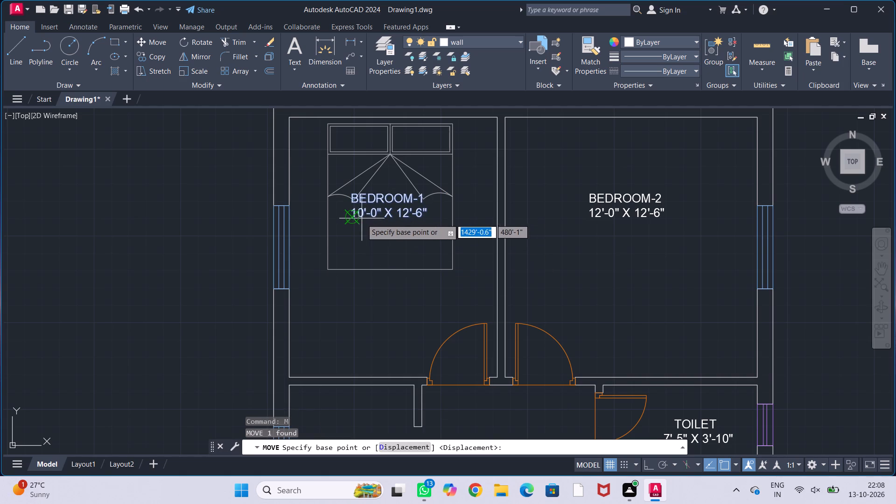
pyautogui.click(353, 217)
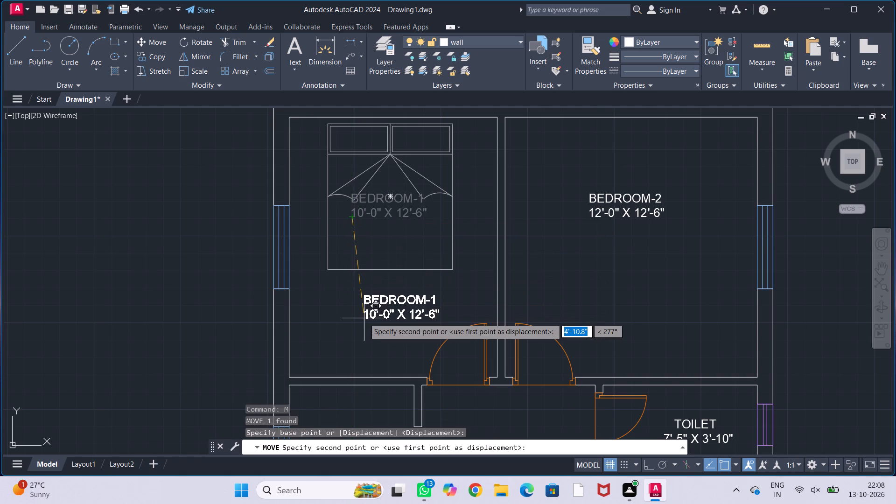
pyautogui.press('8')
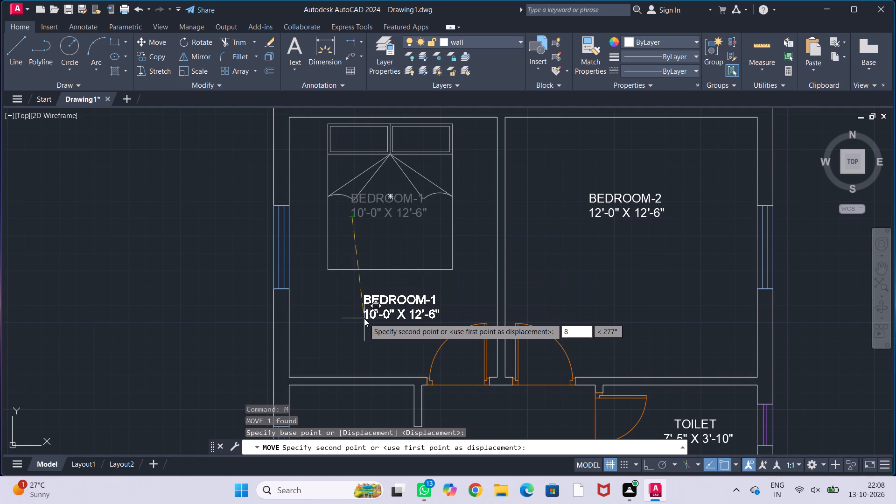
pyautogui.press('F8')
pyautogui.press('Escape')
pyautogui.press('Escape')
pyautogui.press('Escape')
# Move the Bedroom-1 label straight down off the bed, into the clear floor space below it.
pyautogui.click(388, 218)
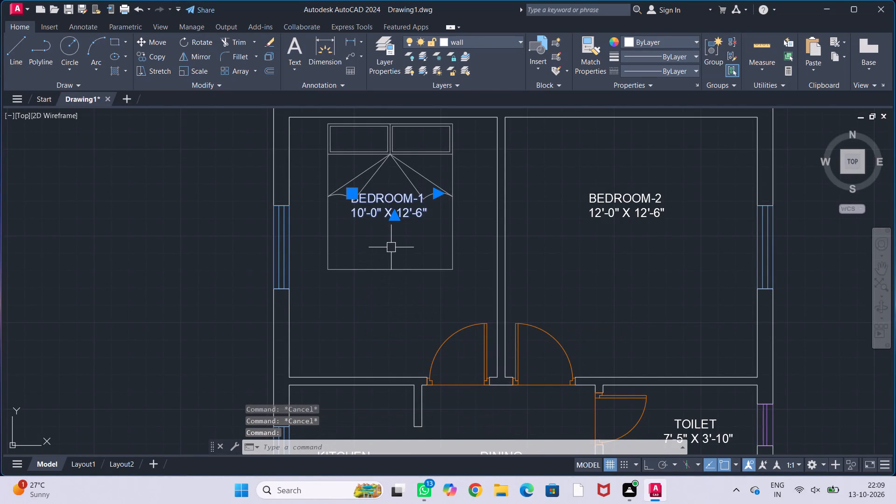
pyautogui.press('m')
pyautogui.press('Return')
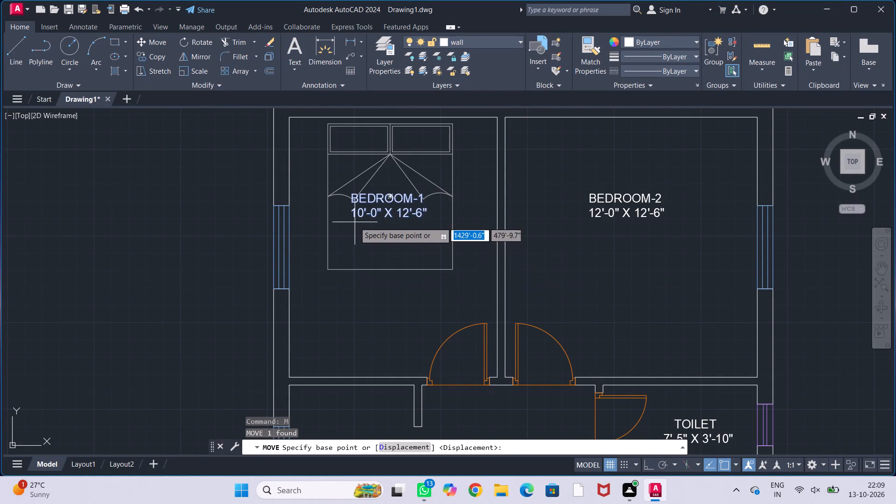
pyautogui.click(354, 221)
pyautogui.click(350, 313)
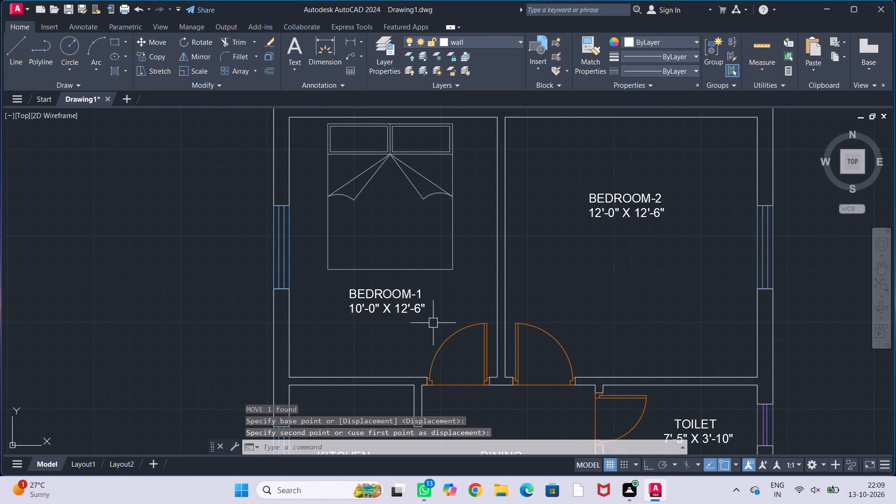
# Move the Bedroom-2 label straight down to roughly the same level as the Bedroom-1 label.
pyautogui.moveTo(653, 303); pyautogui.dragTo(601, 307, button='middle')
pyautogui.click(578, 205)
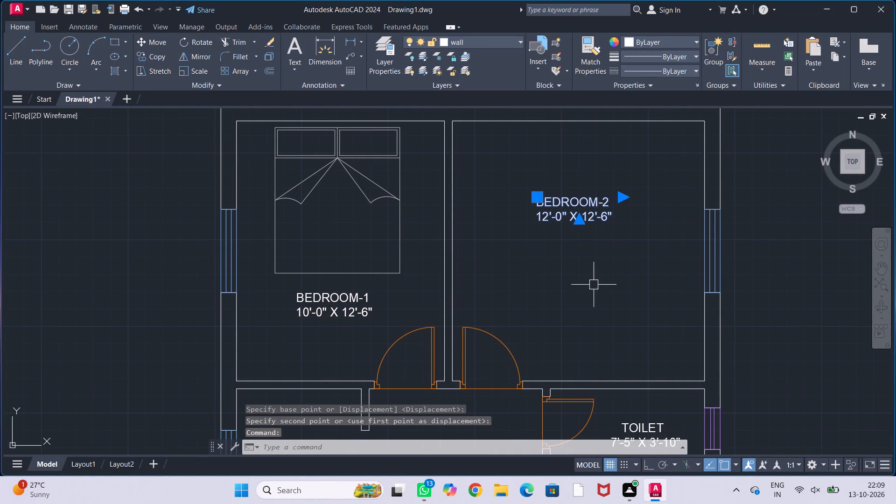
pyautogui.press('m')
pyautogui.press('Return')
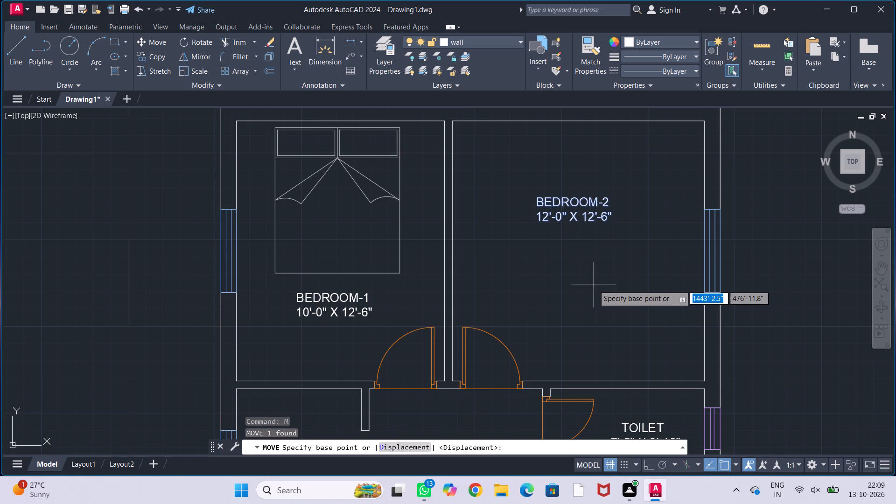
pyautogui.click(539, 227)
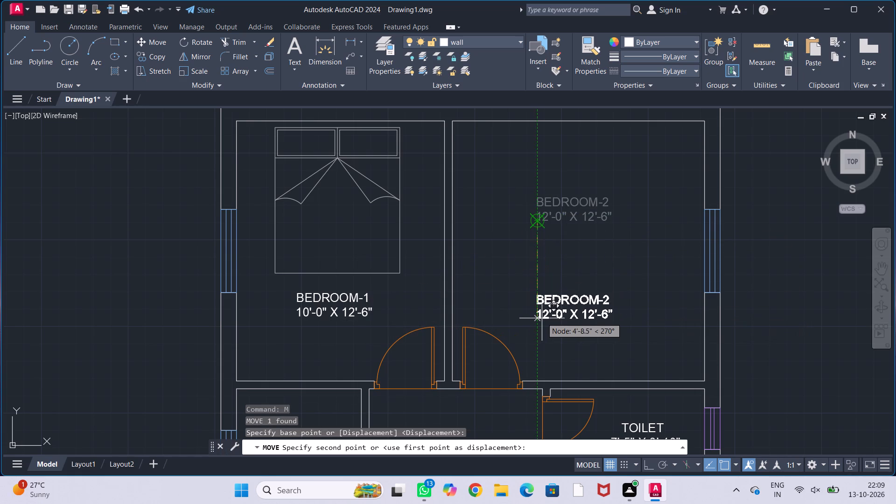
pyautogui.click(543, 312)
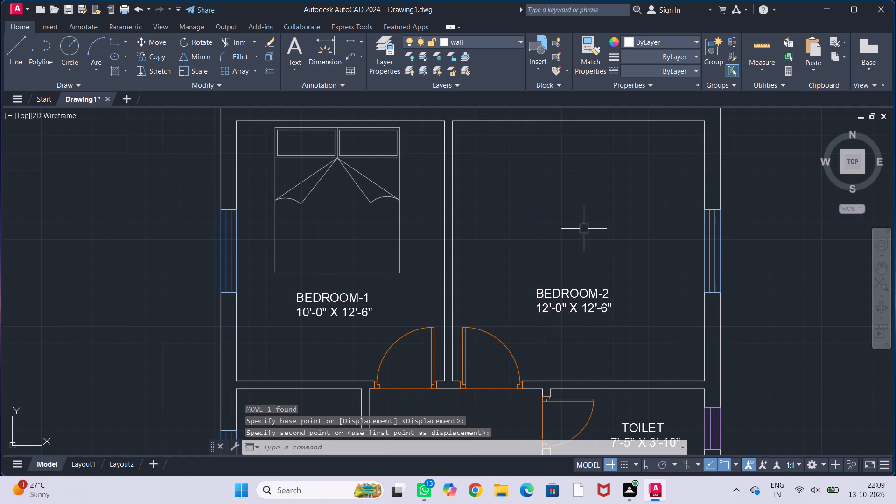
# Copy the bed block from its head edge's midpoint into Bedroom-2, level with the Bedroom-1 bed and above the room label.
pyautogui.moveTo(584, 228); pyautogui.dragTo(538, 281, button='middle')
pyautogui.click(353, 298)
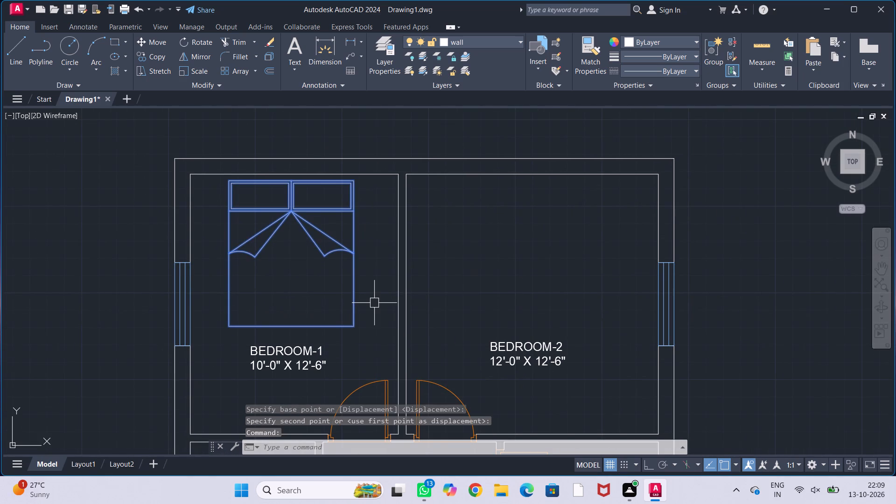
pyautogui.write('CO')
pyautogui.press('Return')
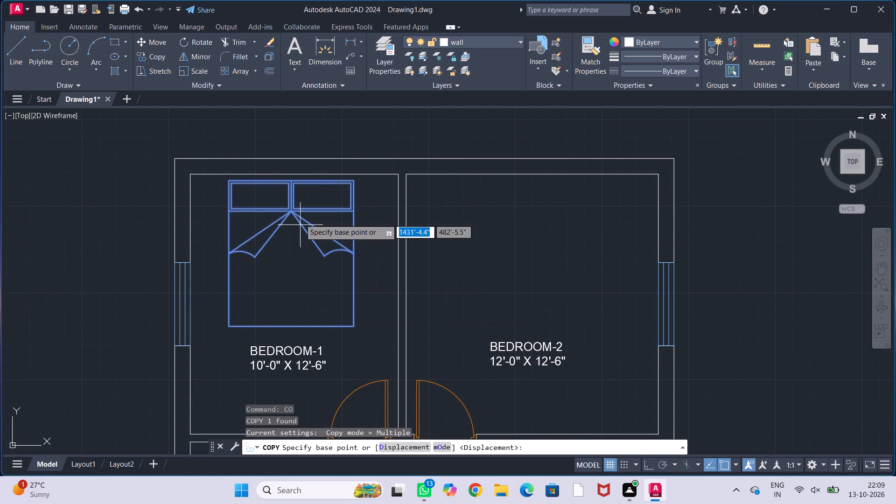
pyautogui.scroll(2, 291, 182)
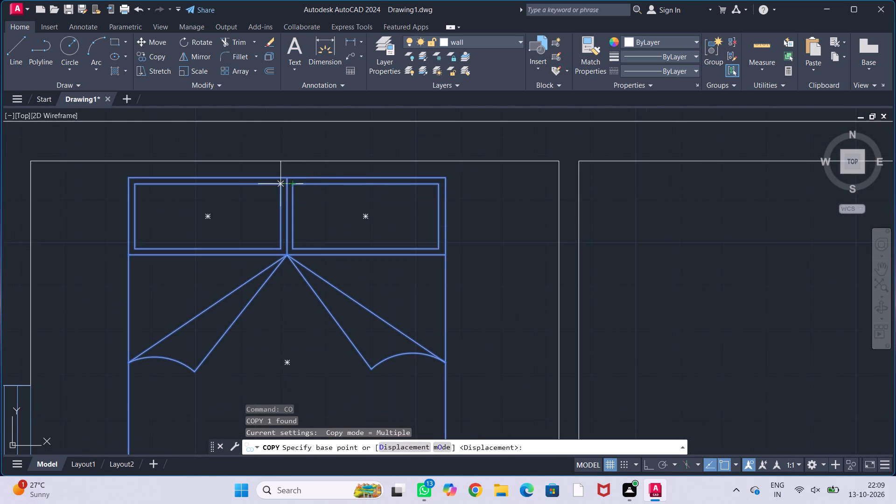
pyautogui.click(287, 177)
pyautogui.scroll(-2, 557, 209)
pyautogui.moveTo(655, 206); pyautogui.dragTo(570, 207, button='middle')
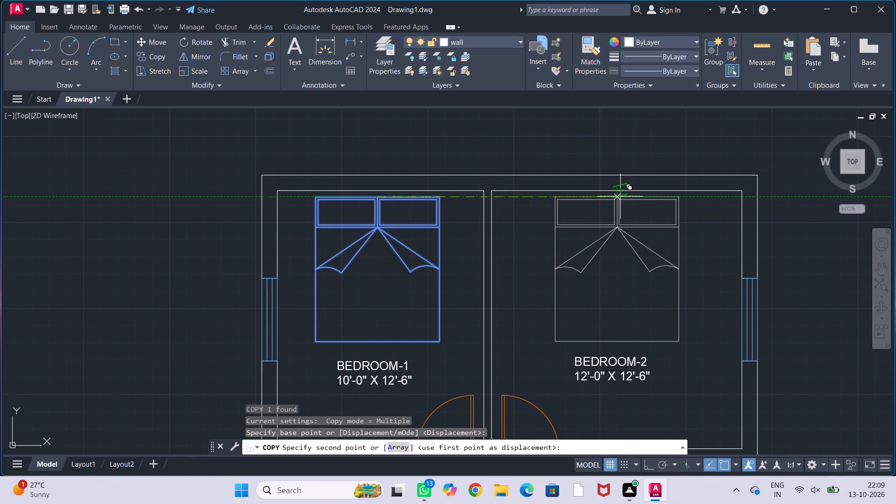
pyautogui.click(620, 196)
pyautogui.press('Escape')
pyautogui.press('Escape')
pyautogui.press('Escape')
pyautogui.press('Escape')
pyautogui.press('Escape')
# Copy the Bedroom-1 bed block from its foot edge's midpoint straight down into Bedroom-3.
pyautogui.scroll(-2, 640, 222)
pyautogui.moveTo(647, 274); pyautogui.dragTo(588, 240, button='middle')
pyautogui.scroll(1, 581, 249)
pyautogui.moveTo(599, 257); pyautogui.dragTo(606, 219, button='middle')
pyautogui.scroll(-1, 614, 217)
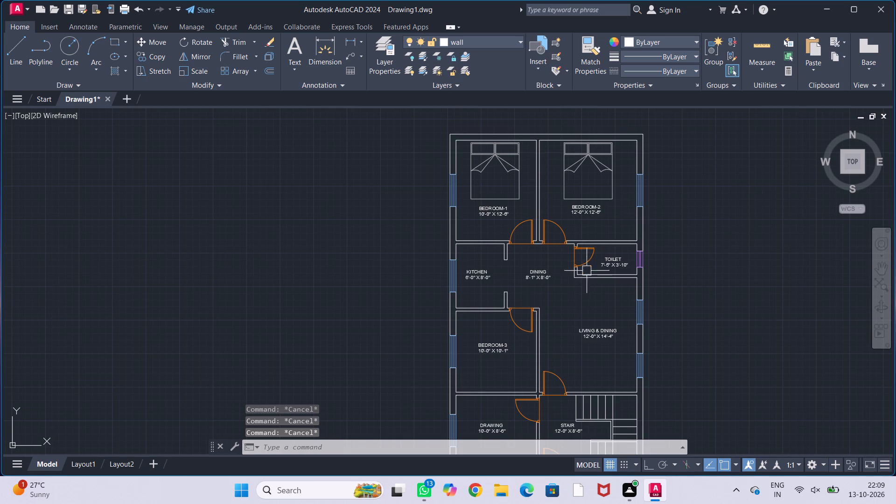
pyautogui.moveTo(584, 286); pyautogui.dragTo(563, 254, button='middle')
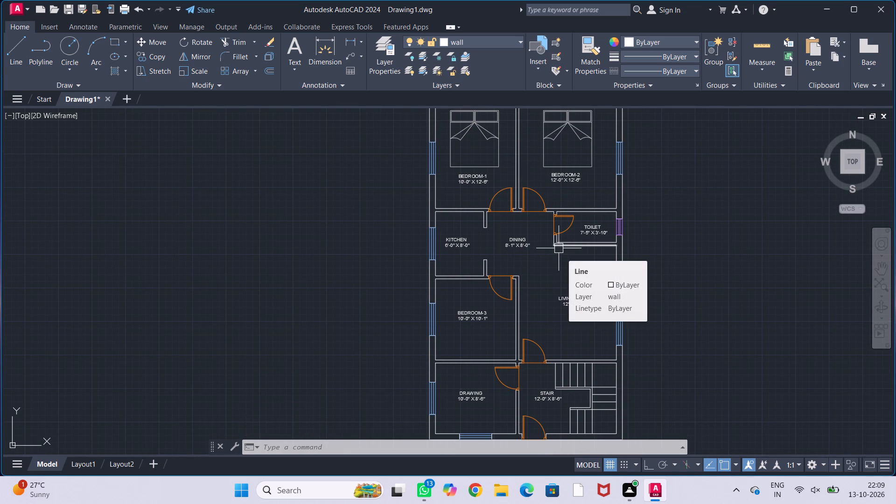
pyautogui.click(447, 156)
pyautogui.write('CO')
pyautogui.press('Return')
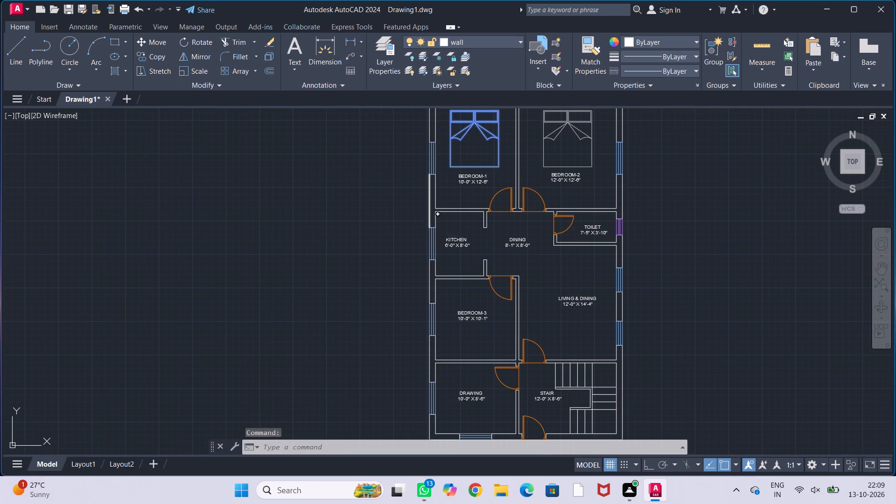
pyautogui.click(469, 164)
pyautogui.moveTo(467, 353); pyautogui.dragTo(463, 319, button='middle')
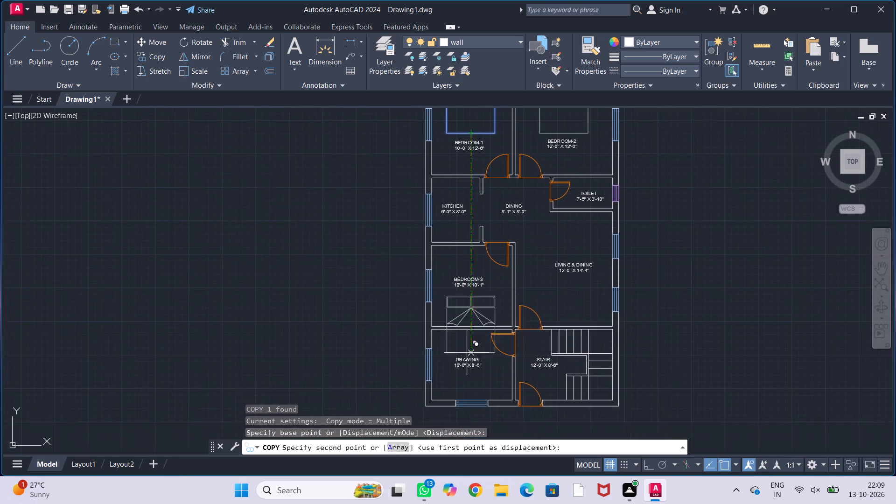
pyautogui.scroll(2, 462, 319)
pyautogui.click(470, 311)
pyautogui.press('Escape')
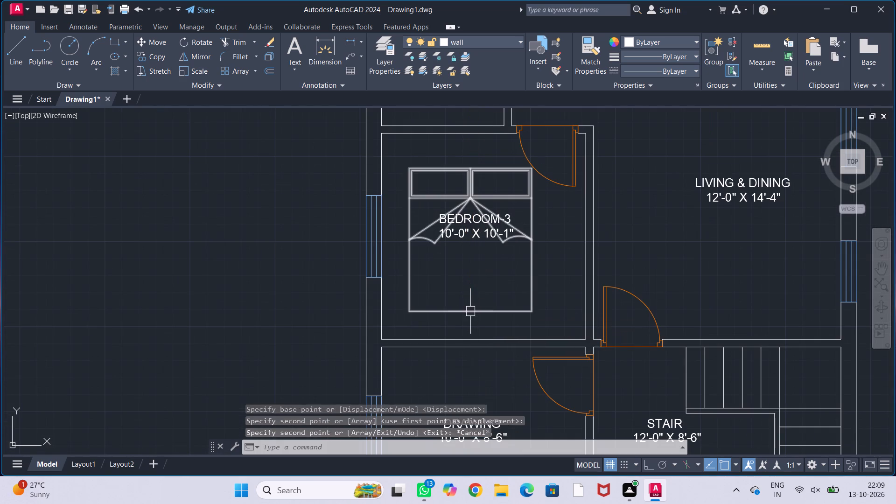
pyautogui.press('Escape')
pyautogui.press('Escape')
pyautogui.press('Escape')
# Rotate the Bedroom-3 bed 180° about its head edge's midpoint, with Ortho on.
pyautogui.click(470, 310)
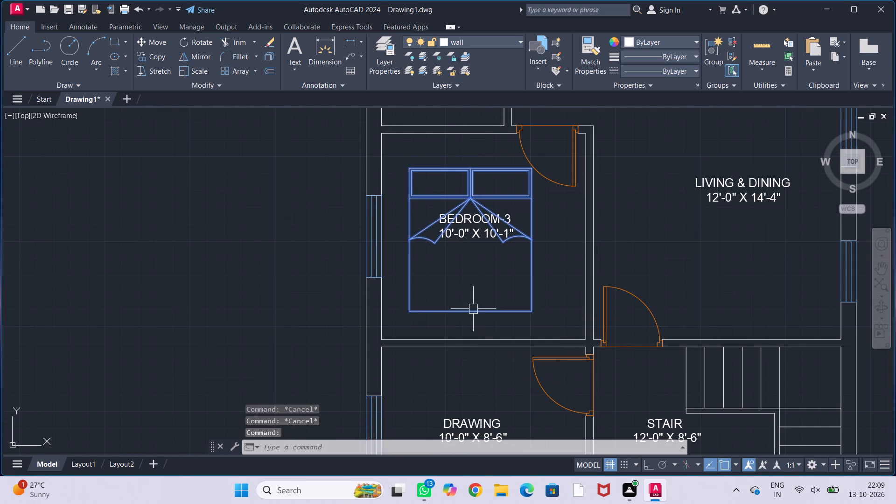
pyautogui.write('RO')
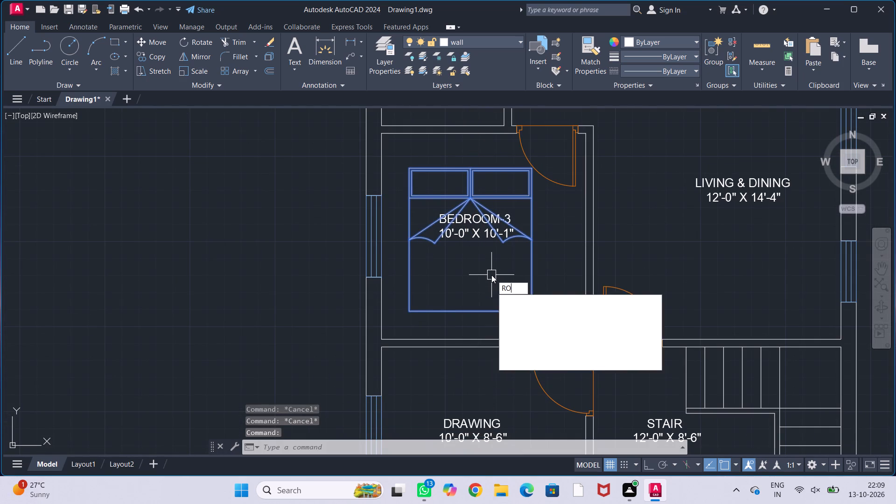
pyautogui.press('Return')
pyautogui.click(470, 167)
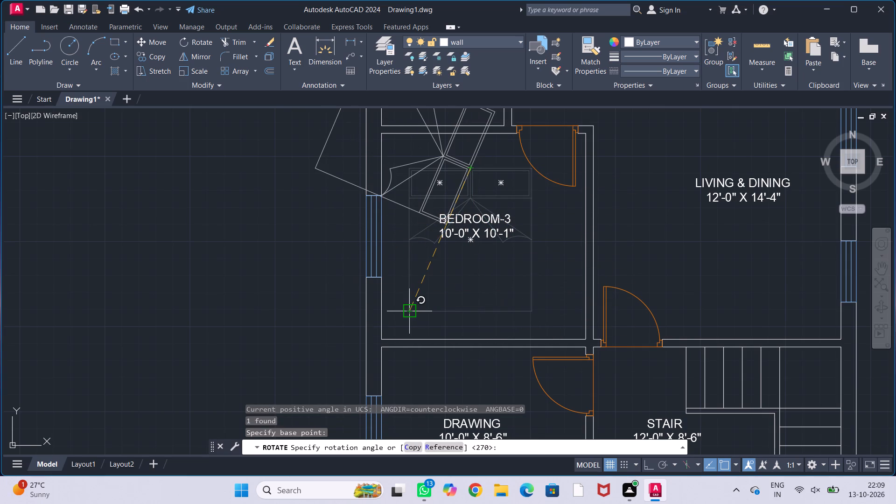
pyautogui.press('F8')
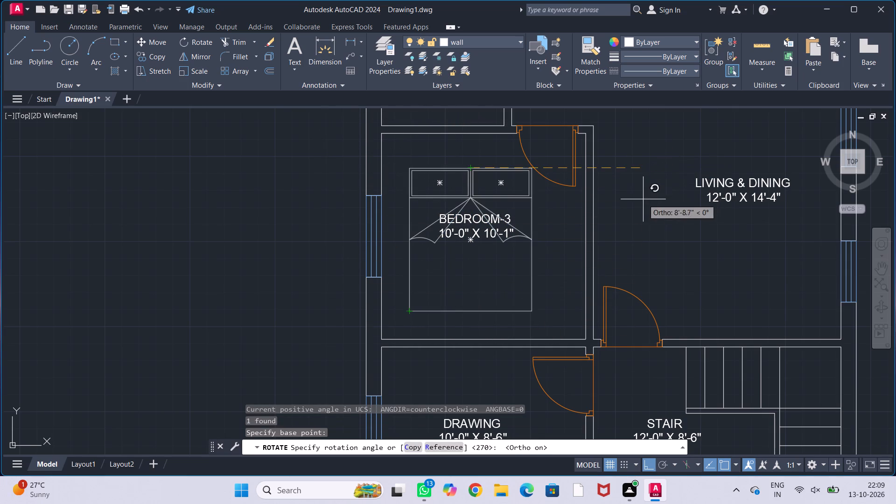
pyautogui.click(247, 185)
# Move the rotated bed straight down by its head edge's midpoint so the headboard sits against Bedroom-3's lower wall.
pyautogui.click(483, 165)
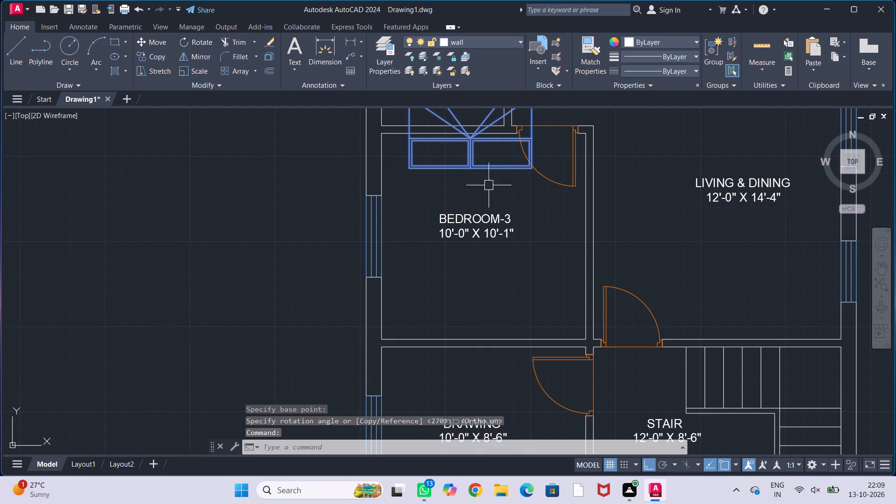
pyautogui.press('m')
pyautogui.press('Return')
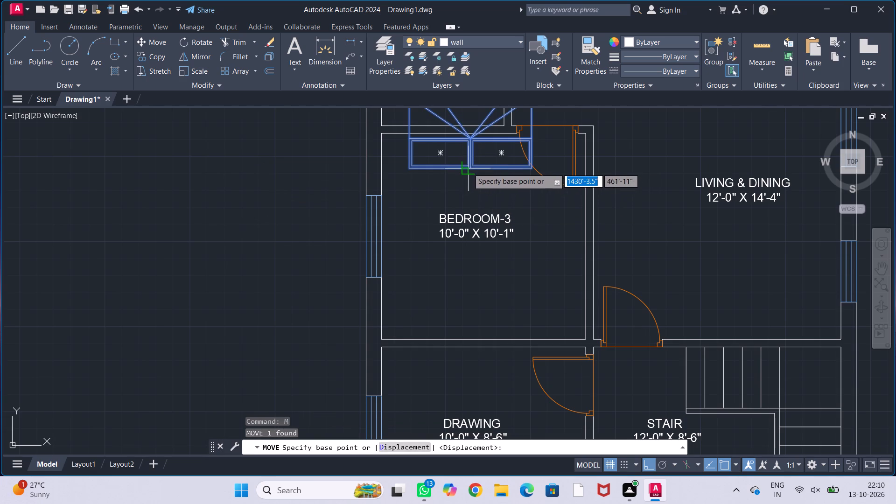
pyautogui.click(472, 168)
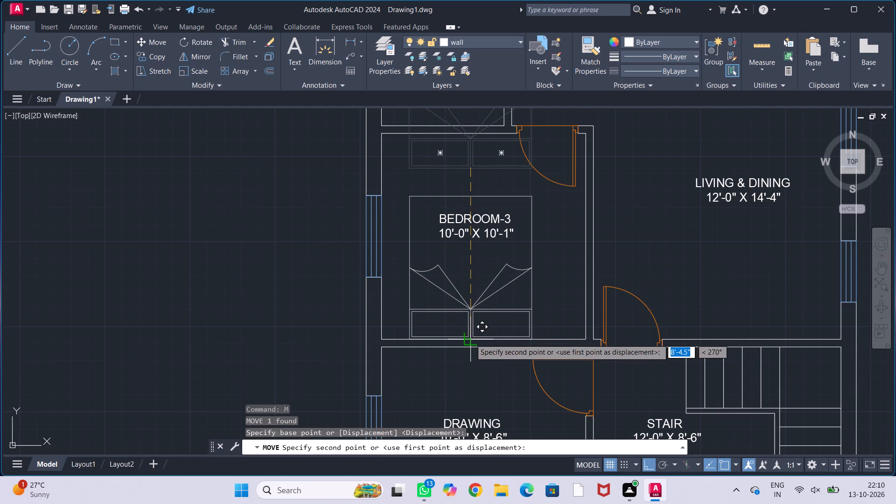
pyautogui.click(470, 338)
# Move the Bedroom-3 label straight up off the bed, into the clear floor space above it.
pyautogui.click(481, 233)
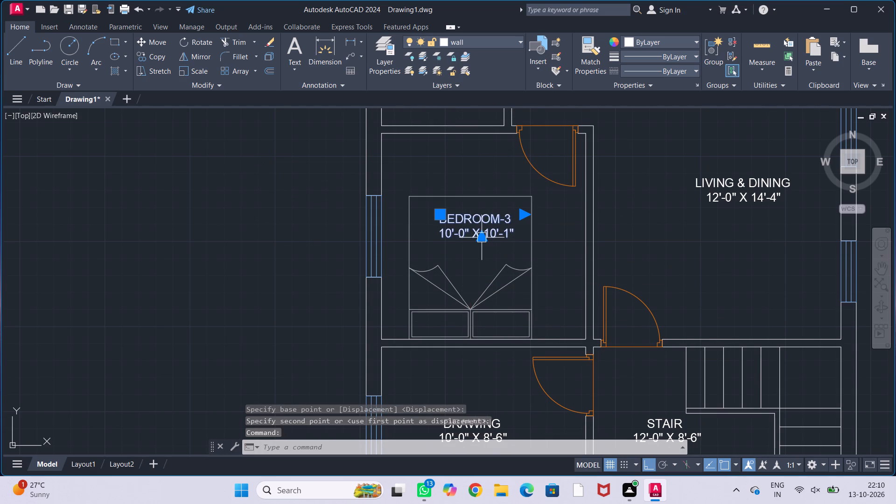
pyautogui.press('m')
pyautogui.press('Return')
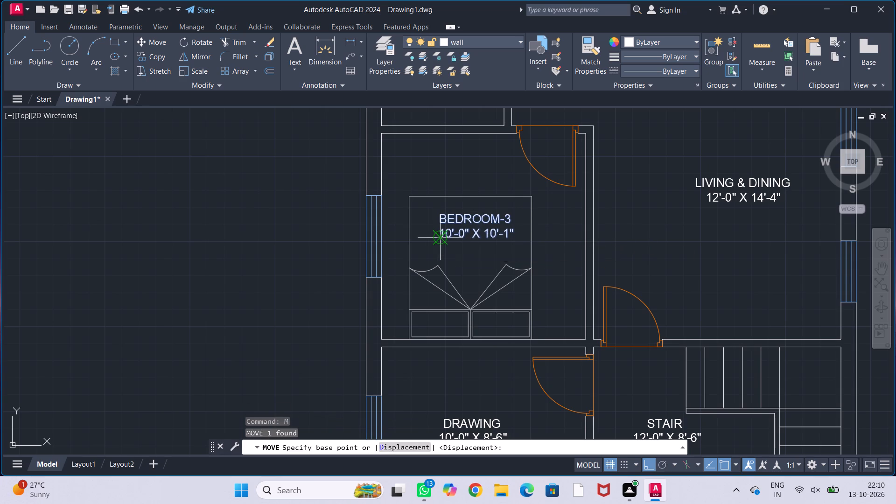
pyautogui.click(444, 241)
pyautogui.click(448, 177)
pyautogui.press('Escape')
pyautogui.press('Escape')
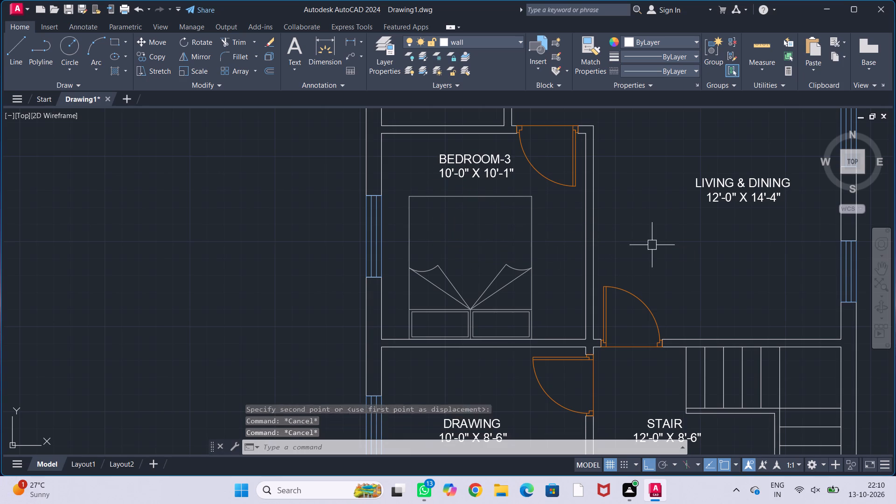
pyautogui.press('Escape')
pyautogui.press('Escape')
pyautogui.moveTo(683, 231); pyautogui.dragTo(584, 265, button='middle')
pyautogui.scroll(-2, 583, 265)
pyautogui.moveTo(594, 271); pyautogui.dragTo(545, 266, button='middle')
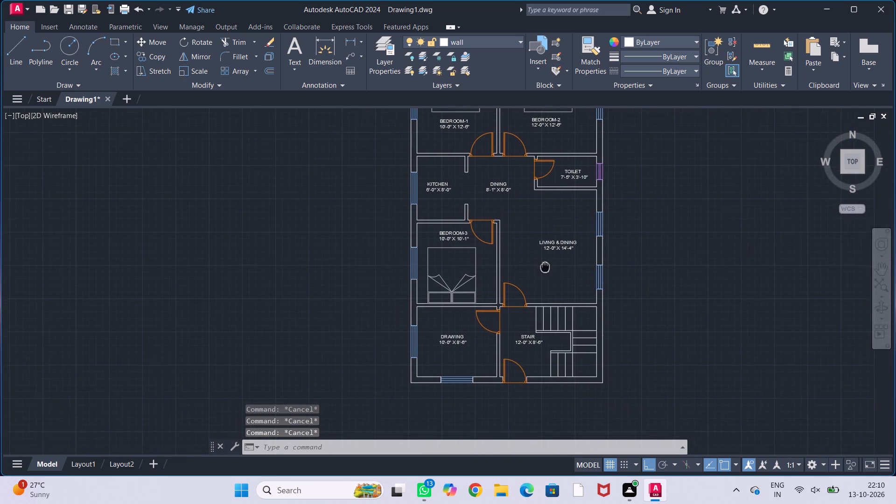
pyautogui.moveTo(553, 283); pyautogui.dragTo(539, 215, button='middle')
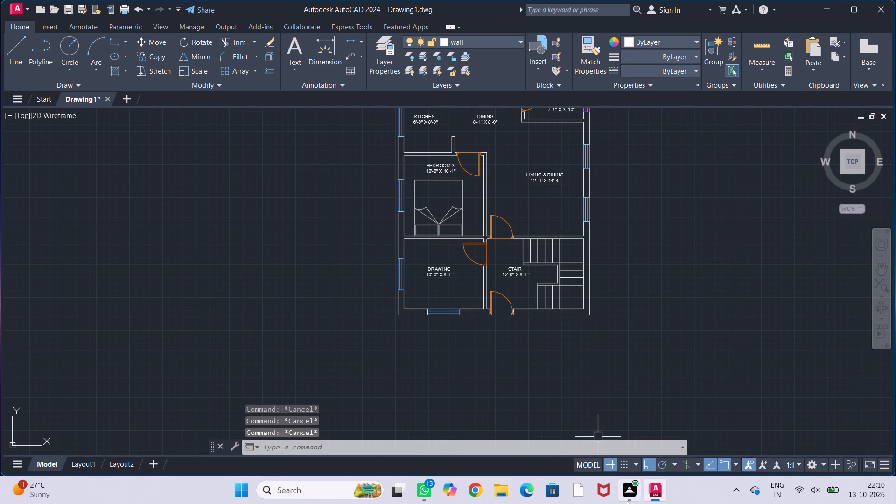
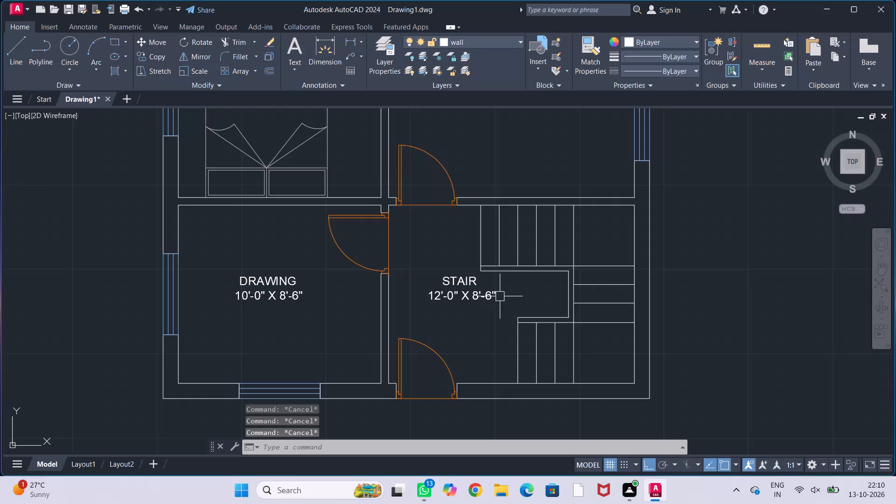
# Draw the stair direction line from before the upper flight across to the corner landing, turning straight down into the lower landing.
pyautogui.scroll(2, 504, 281)
pyautogui.scroll(-2, 515, 287)
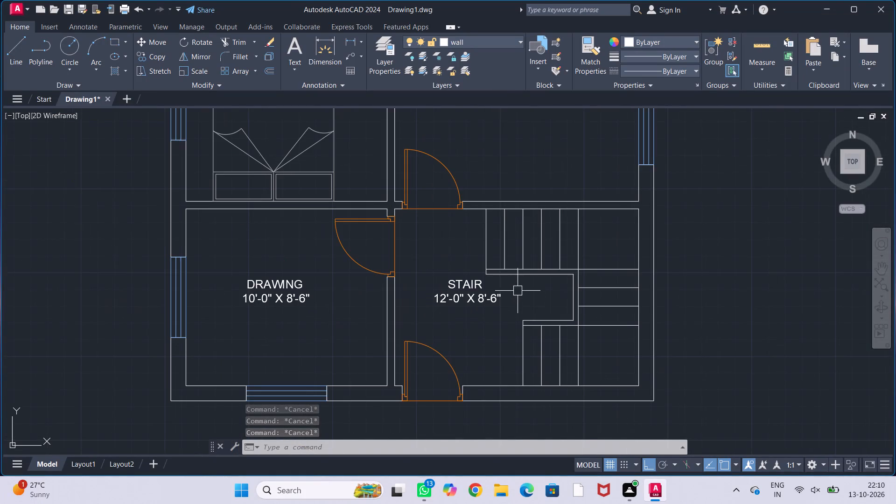
pyautogui.moveTo(521, 295); pyautogui.dragTo(507, 290, button='middle')
pyautogui.press('l')
pyautogui.press('Return')
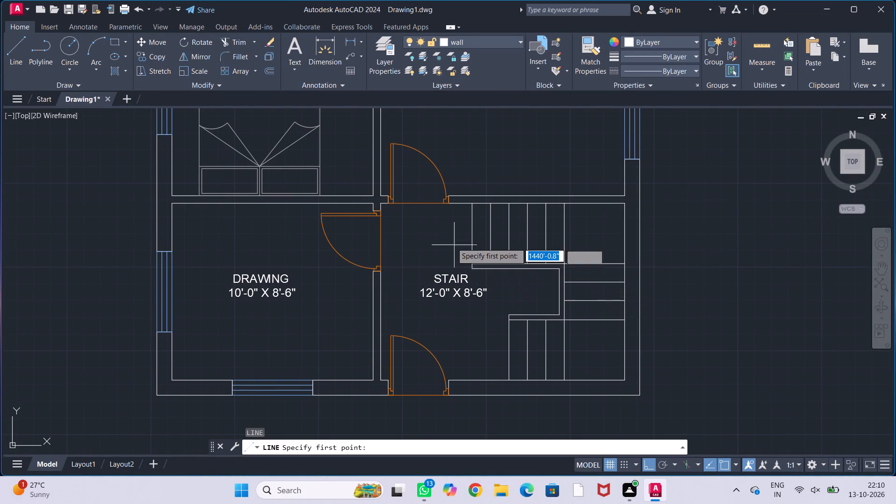
pyautogui.moveTo(442, 238); pyautogui.dragTo(453, 238)
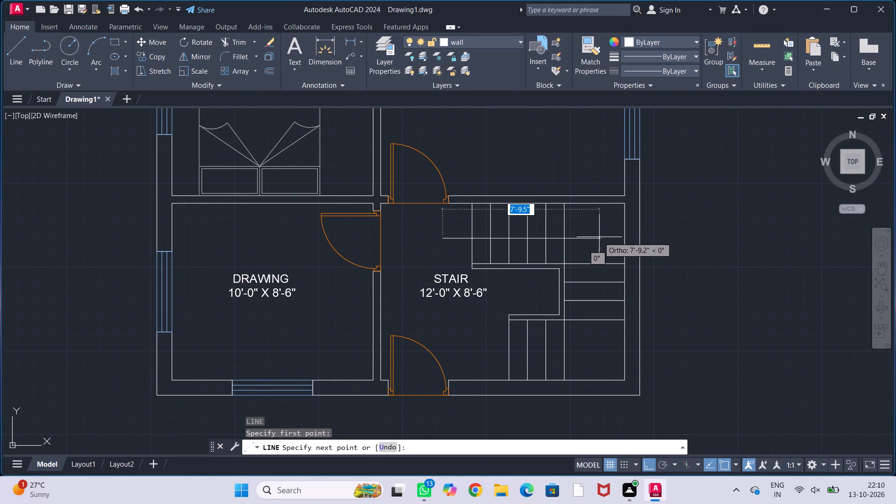
pyautogui.click(595, 238)
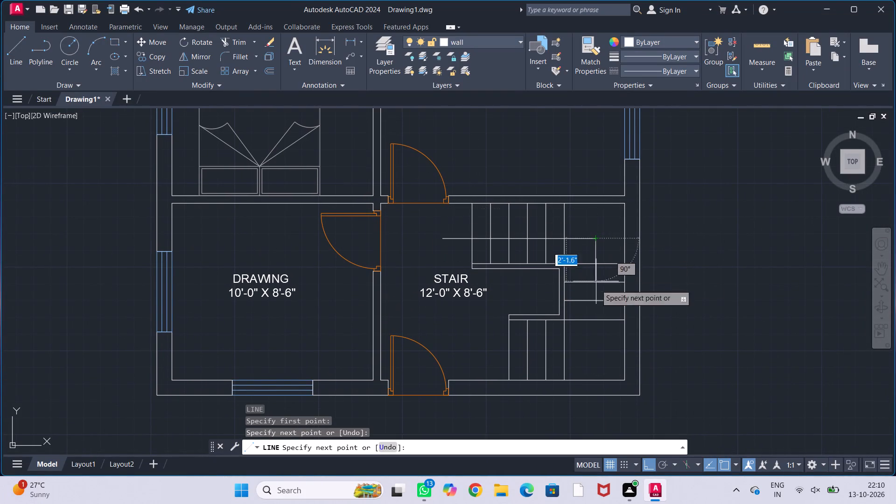
pyautogui.click(596, 347)
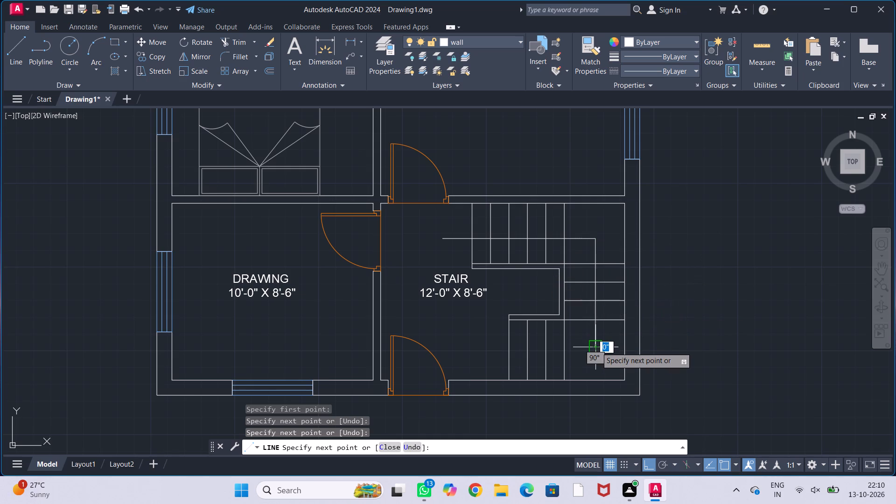
pyautogui.press('Escape')
pyautogui.press('Escape')
pyautogui.press('Escape')
pyautogui.press('Escape')
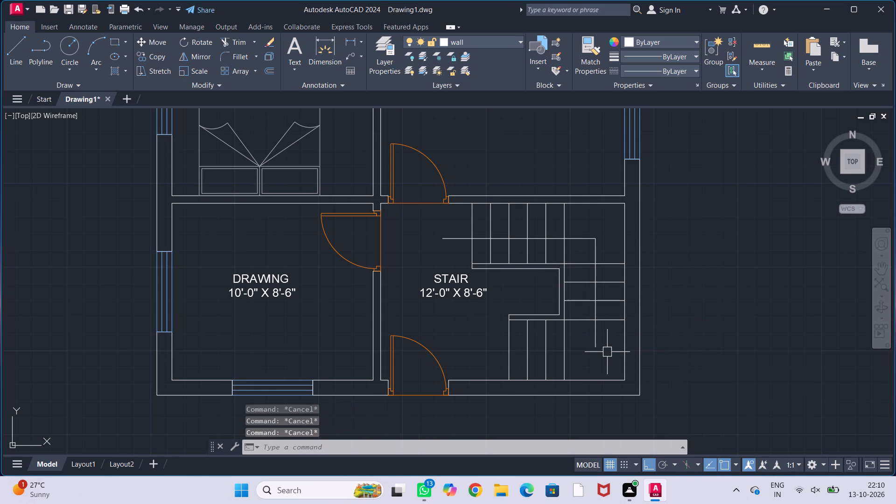
# Draw a diagonal arrowhead stroke about 6.8" long, up and right from the direction line's lower end, with Ortho off.
pyautogui.scroll(2, 607, 354)
pyautogui.moveTo(591, 357); pyautogui.dragTo(570, 330, button='middle')
pyautogui.press('l')
pyautogui.press('Return')
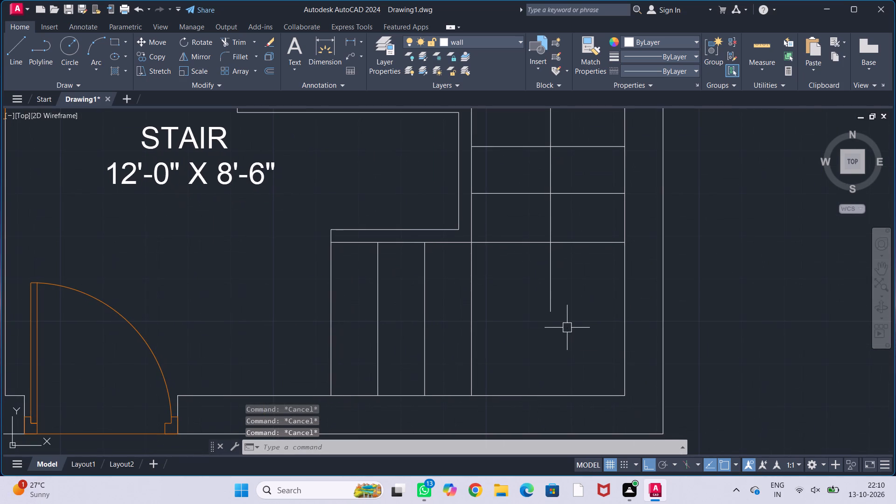
pyautogui.click(551, 309)
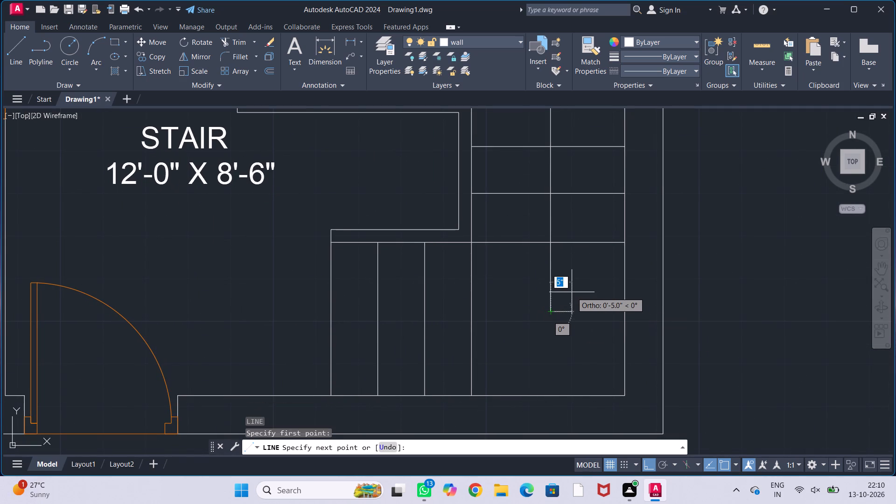
pyautogui.press('F8')
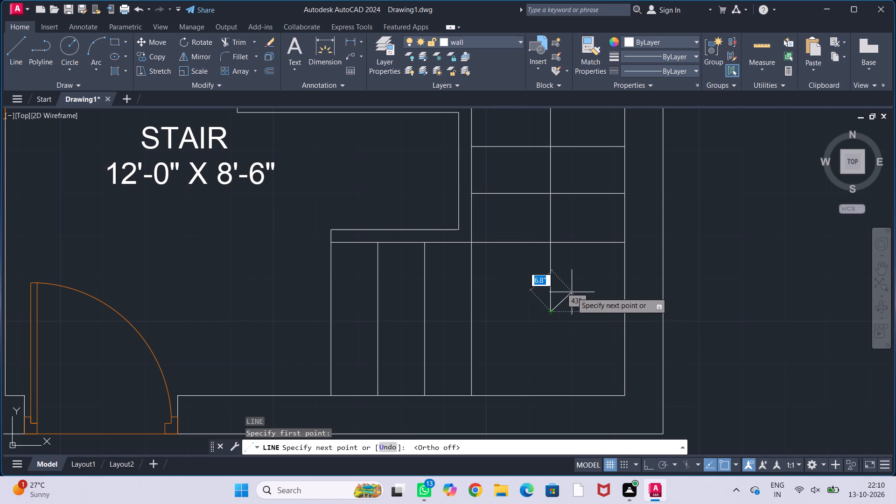
pyautogui.click(572, 292)
pyautogui.press('Escape')
pyautogui.press('Escape')
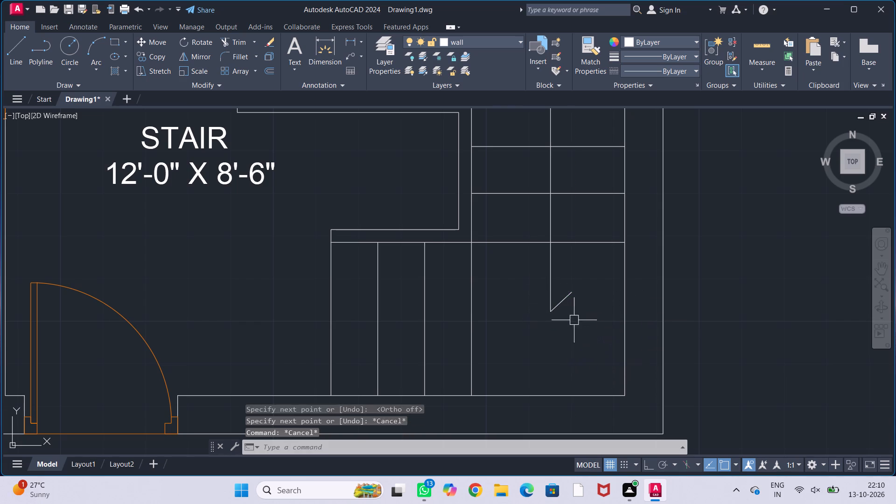
pyautogui.press('Escape')
pyautogui.press('Escape')
# Mirror the arrowhead stroke about the vertical direction line, keeping the source object, to complete the arrow.
pyautogui.click(565, 296)
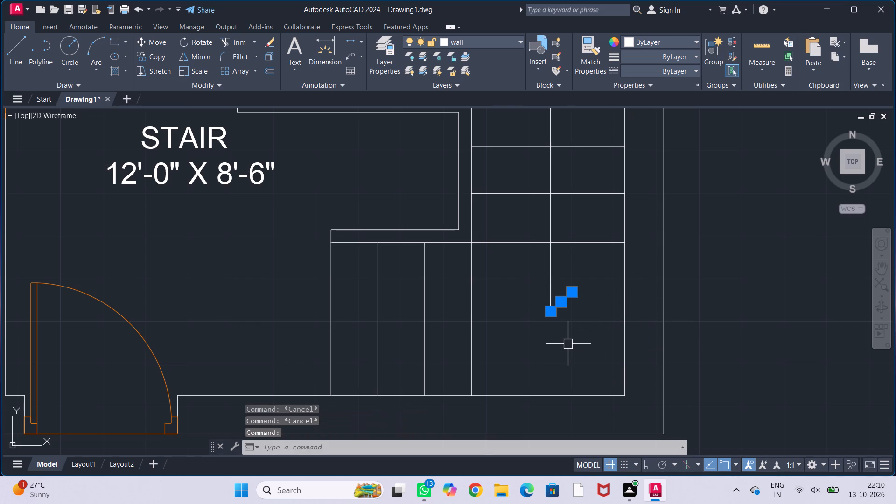
pyautogui.write('MI')
pyautogui.press('Return')
pyautogui.click(550, 307)
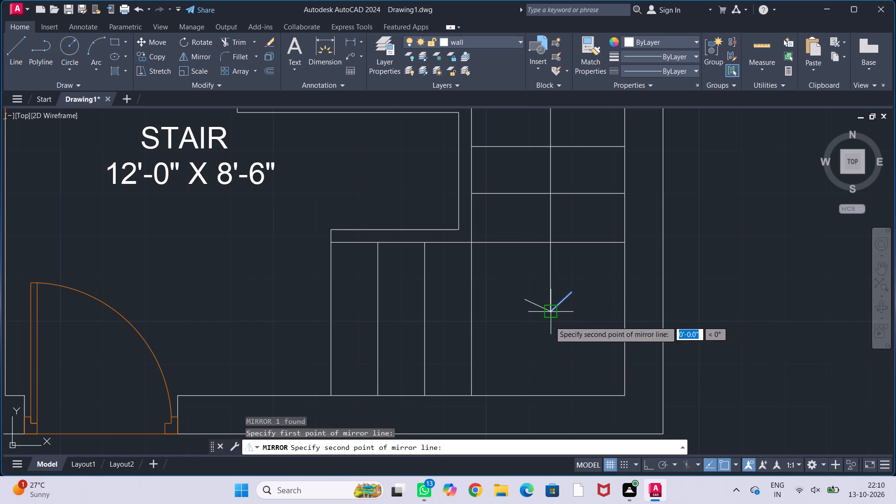
pyautogui.click(548, 354)
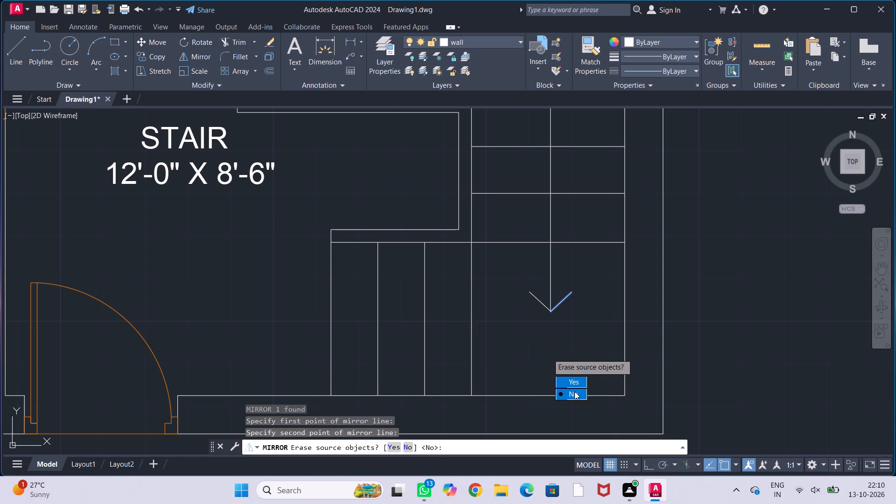
pyautogui.moveTo(574, 392); pyautogui.dragTo(548, 354)
pyautogui.scroll(-2, 545, 307)
pyautogui.moveTo(553, 308); pyautogui.dragTo(592, 344, button='middle')
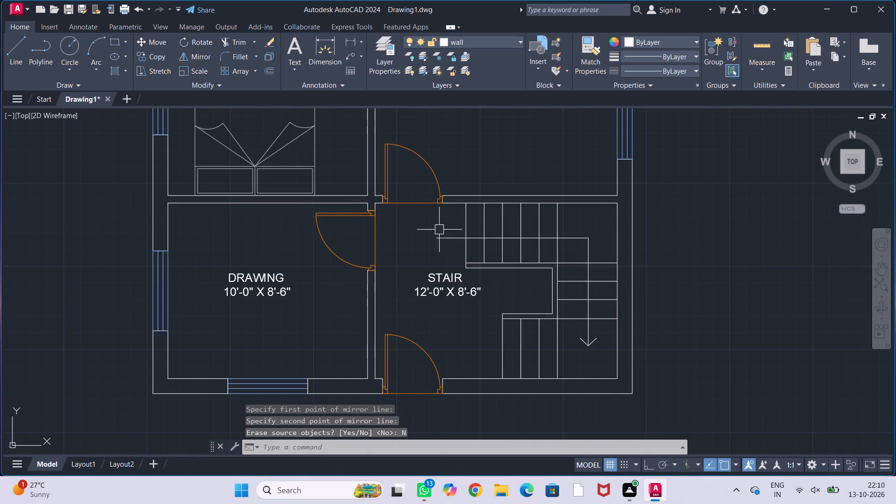
# Add the multiline text UP just before the starting end of the stair direction line.
pyautogui.scroll(1, 420, 221)
pyautogui.moveTo(442, 260); pyautogui.dragTo(540, 280, button='middle')
pyautogui.click(293, 46)
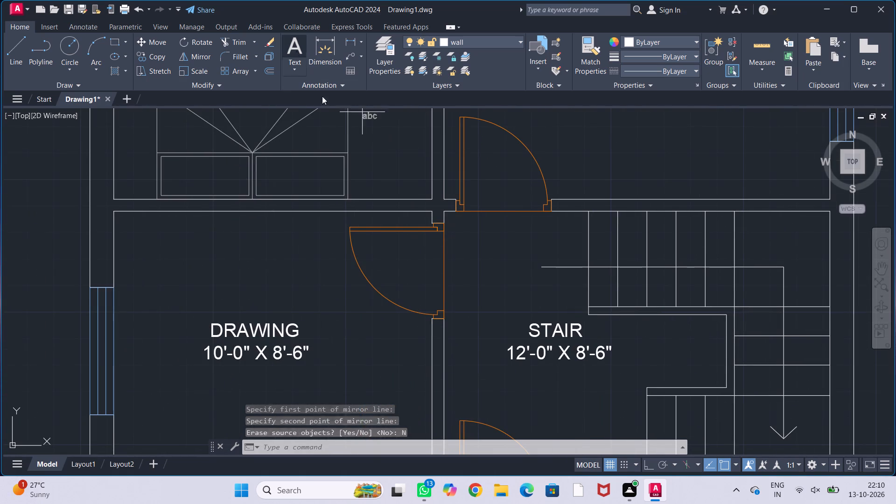
pyautogui.click(500, 259)
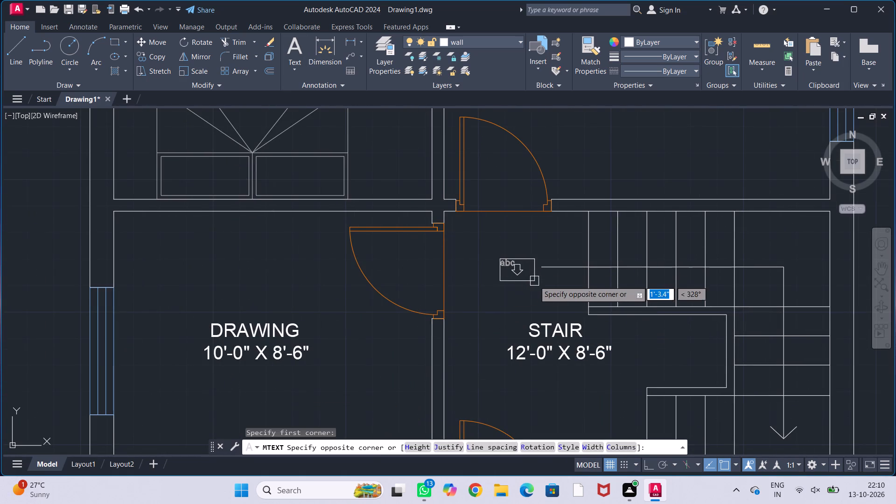
pyautogui.click(538, 284)
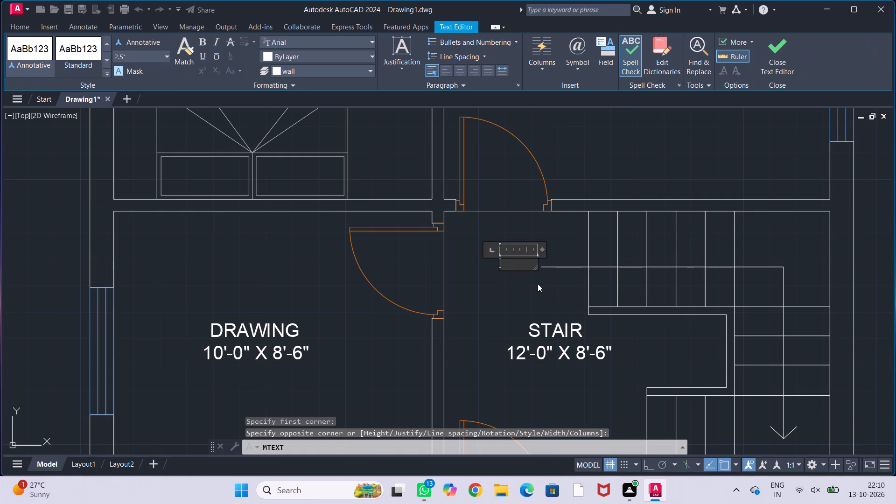
pyautogui.write('UP')
pyautogui.click(525, 285)
# Move the UP text right and slightly down so it lines up with the start of the stair direction line.
pyautogui.click(499, 262)
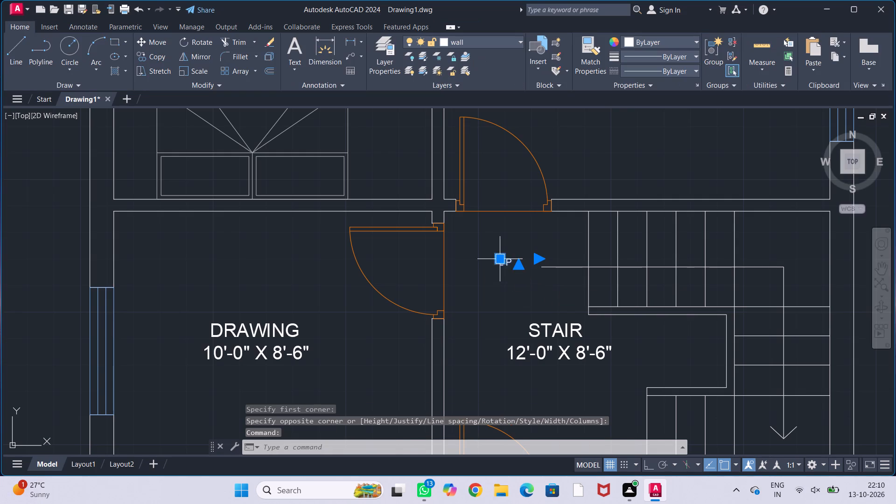
pyautogui.press('m')
pyautogui.press('Return')
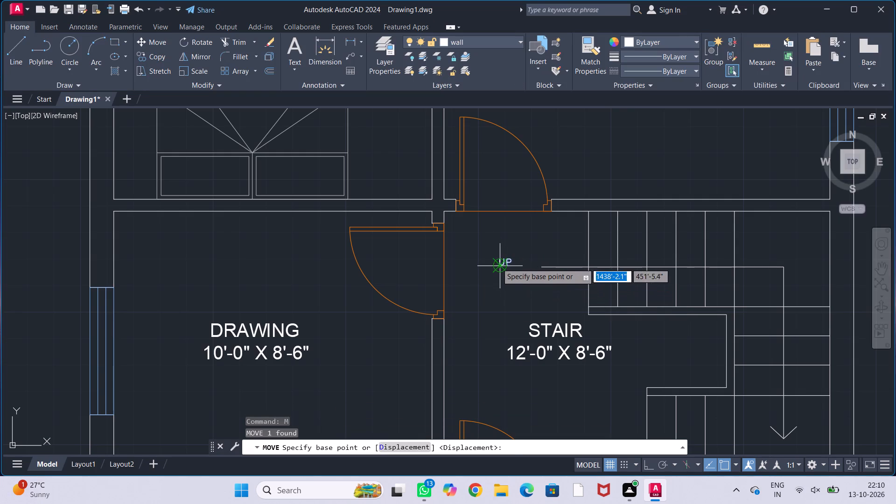
pyautogui.click(497, 263)
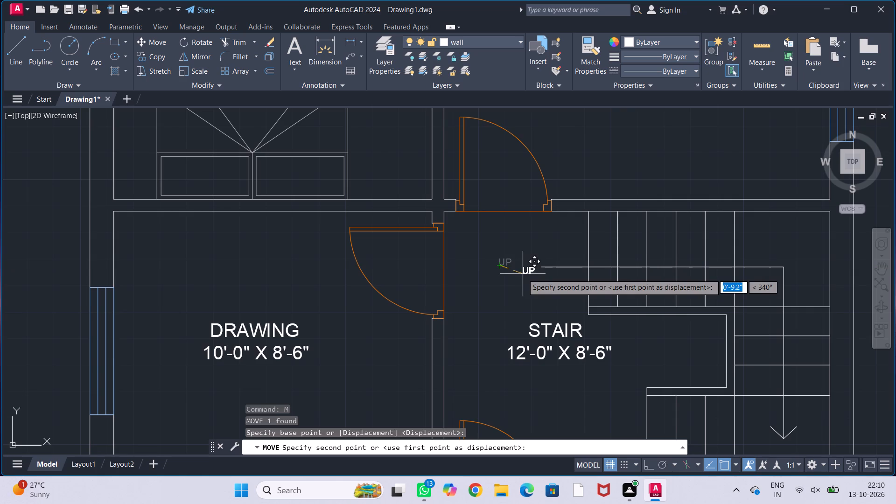
pyautogui.click(523, 273)
pyautogui.press('Escape')
pyautogui.press('Escape')
pyautogui.press('Escape')
pyautogui.press('Escape')
# Look over the whole floor plan, from the bedrooms down to the drawing room and stair.
pyautogui.scroll(-3, 523, 304)
pyautogui.moveTo(516, 295); pyautogui.dragTo(548, 397, button='middle')
pyautogui.moveTo(574, 287); pyautogui.dragTo(533, 347, button='middle')
pyautogui.scroll(1, 515, 269)
pyautogui.moveTo(526, 265); pyautogui.dragTo(527, 309, button='middle')
pyautogui.scroll(2, 507, 298)
pyautogui.middleClick(509, 300)
pyautogui.scroll(-2, 509, 300)
pyautogui.moveTo(514, 302); pyautogui.dragTo(523, 267, button='middle')
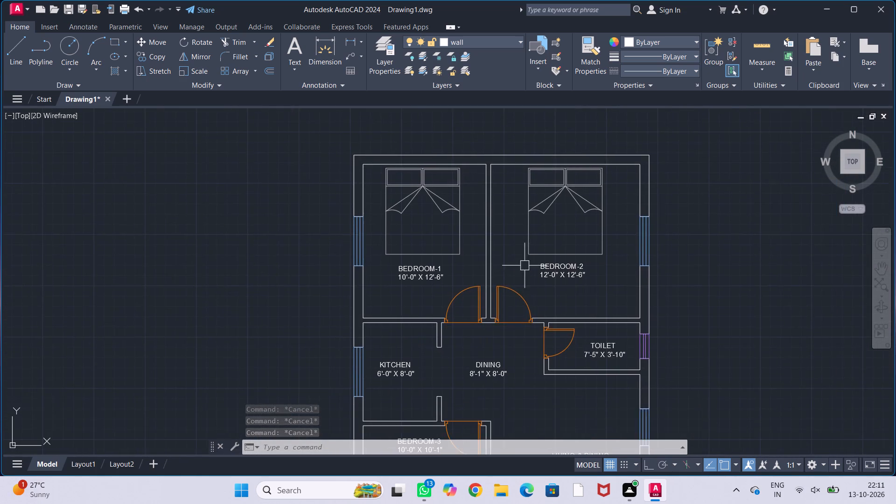
pyautogui.scroll(-1, 511, 288)
pyautogui.moveTo(520, 291); pyautogui.dragTo(523, 252, button='middle')
pyautogui.moveTo(509, 338); pyautogui.dragTo(501, 306, button='middle')
pyautogui.scroll(1, 509, 305)
pyautogui.moveTo(514, 310); pyautogui.dragTo(513, 313, button='middle')
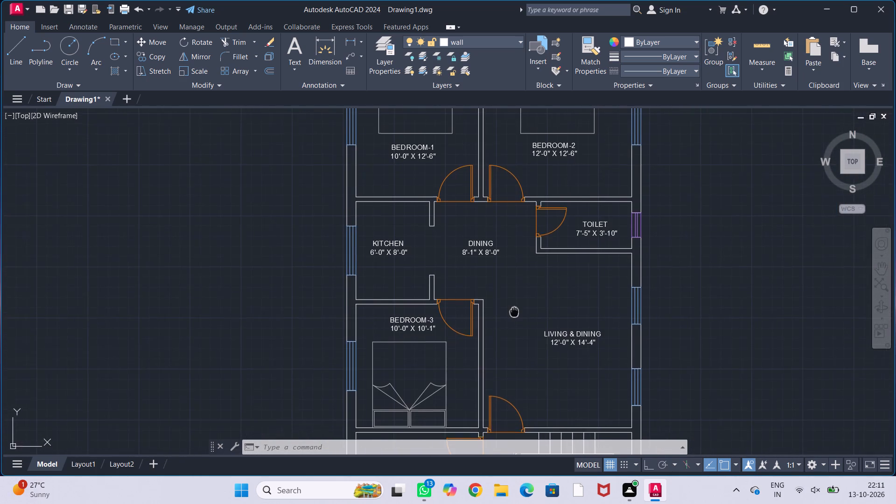
pyautogui.moveTo(513, 313); pyautogui.dragTo(507, 320, button='middle')
pyautogui.scroll(-1, 511, 315)
pyautogui.moveTo(518, 311); pyautogui.dragTo(506, 295, button='middle')
pyautogui.moveTo(503, 306); pyautogui.dragTo(497, 296, button='middle')
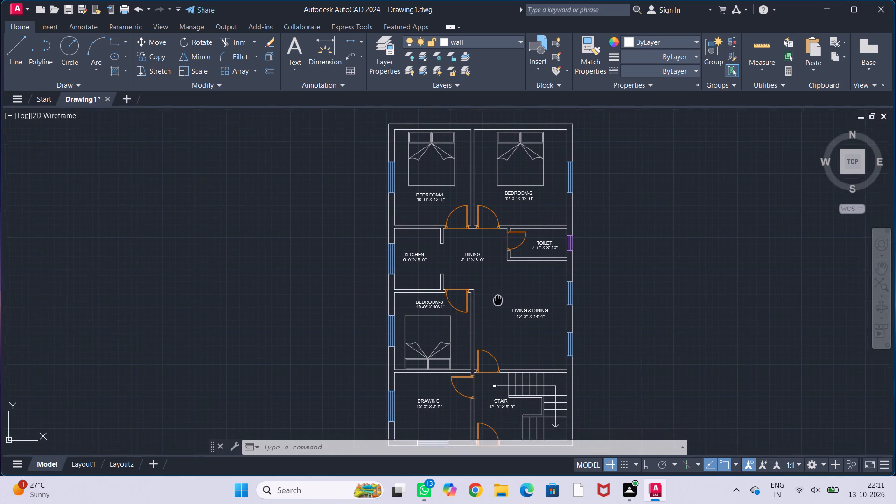
pyautogui.moveTo(497, 296); pyautogui.dragTo(497, 296, button='middle')
pyautogui.moveTo(494, 308); pyautogui.dragTo(492, 289, button='middle')
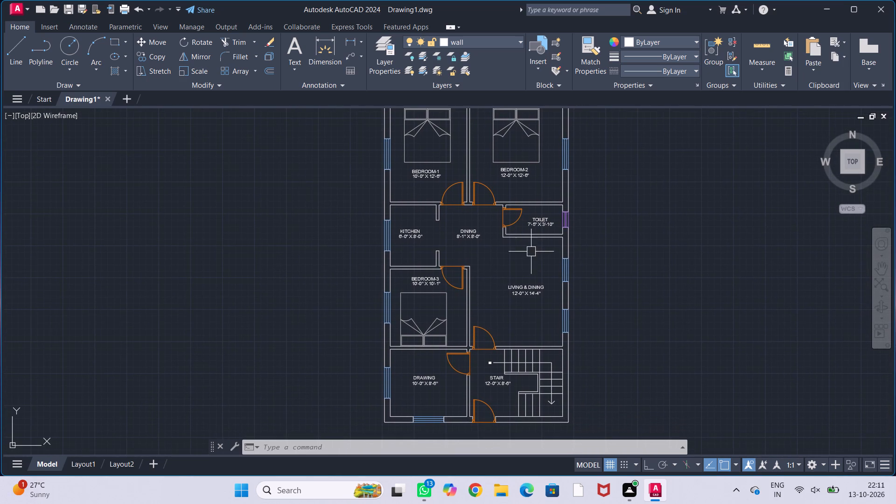
# Move the TOILET label left towards the door, freeing floor space near the window wall.
pyautogui.moveTo(532, 251); pyautogui.dragTo(530, 268, button='middle')
pyautogui.scroll(2, 562, 245)
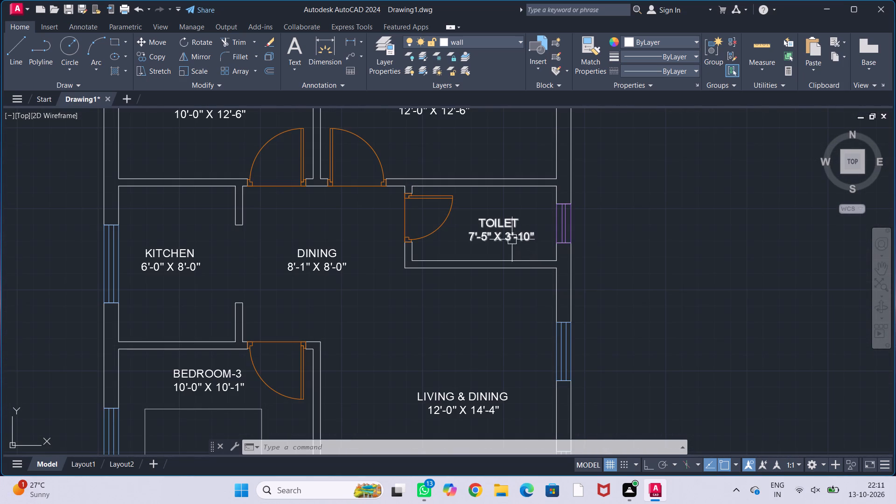
pyautogui.scroll(2, 508, 231)
pyautogui.click(502, 249)
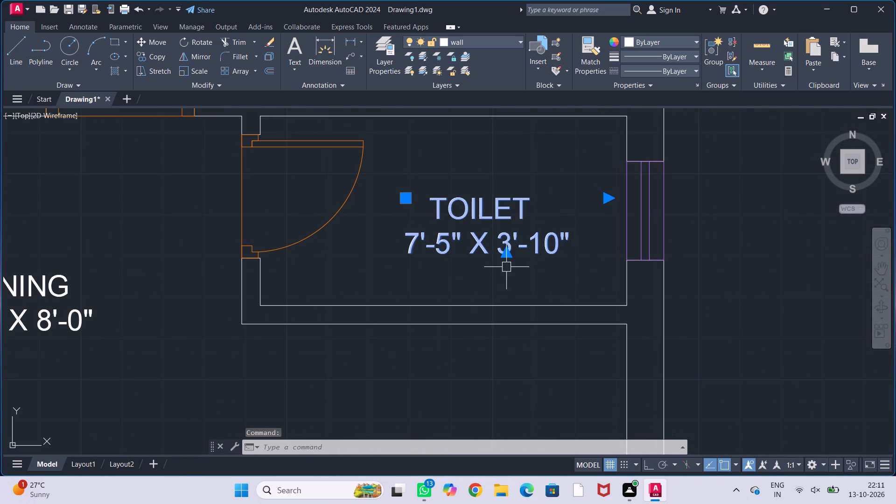
pyautogui.press('m')
pyautogui.press('Return')
pyautogui.click(409, 257)
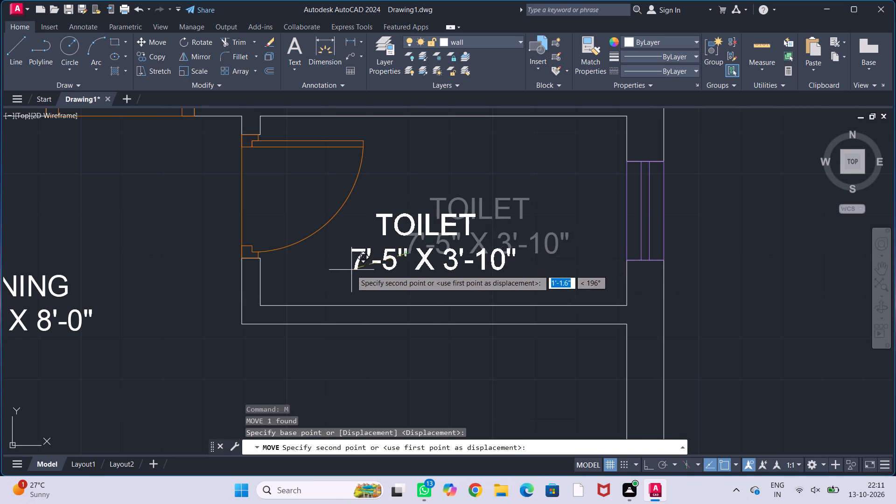
pyautogui.click(321, 271)
# Insert the Toilet - Metric block from the architectural tool palette outside the Toilet's window wall, then close the palette.
pyautogui.write('TOO')
pyautogui.click(548, 276)
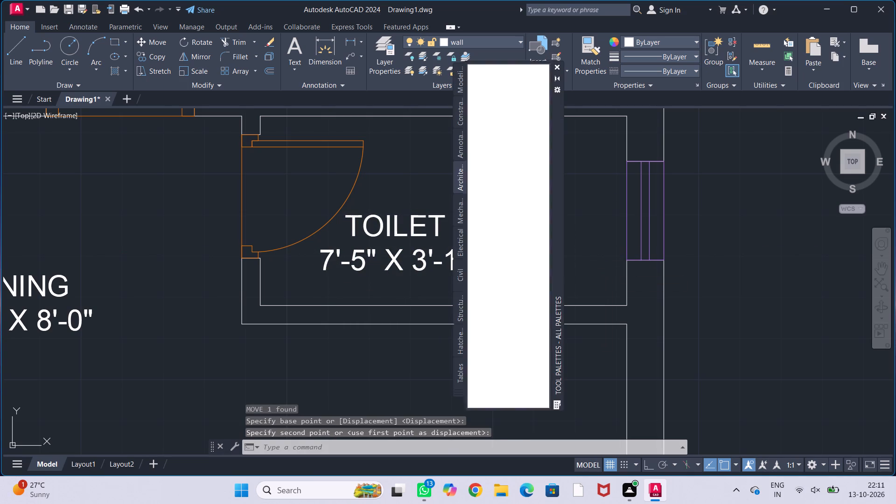
pyautogui.scroll(-5, 500, 292)
pyautogui.moveTo(501, 317); pyautogui.dragTo(742, 295)
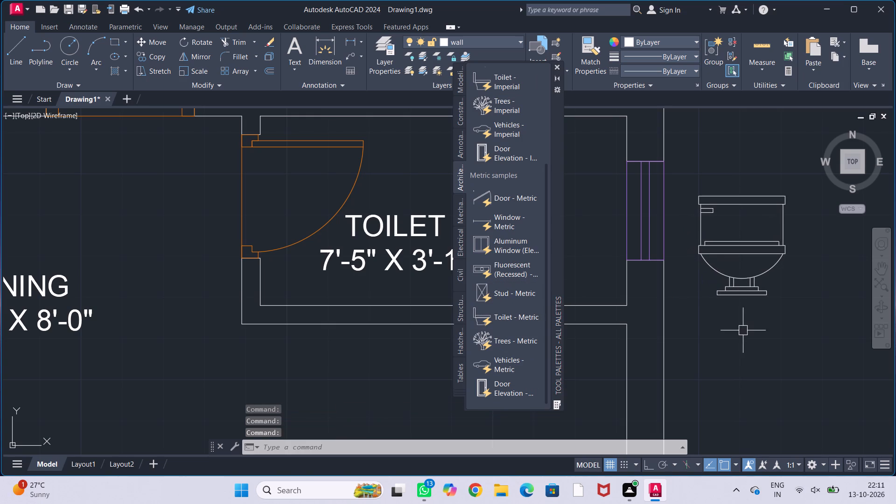
pyautogui.press('Escape')
pyautogui.press('Escape')
pyautogui.click(558, 66)
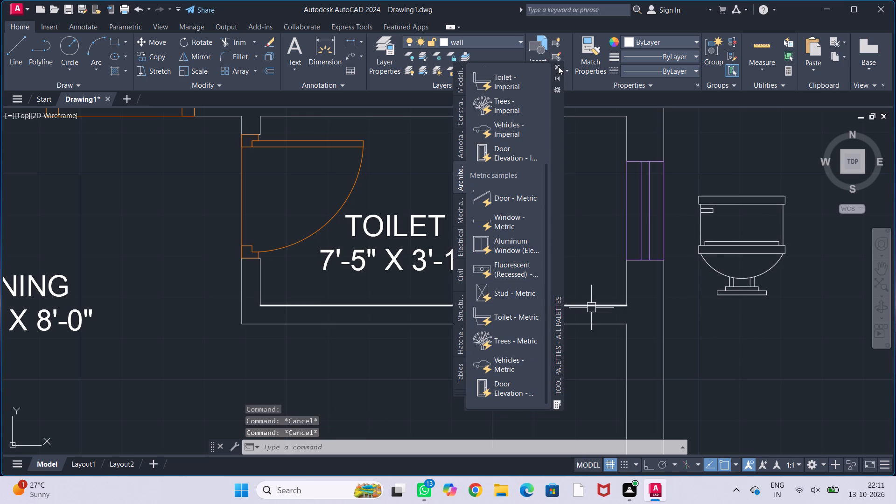
# Change the inserted toilet block's view to Pullchain (Plan).
pyautogui.moveTo(612, 187); pyautogui.dragTo(499, 166, button='middle')
pyautogui.click(651, 224)
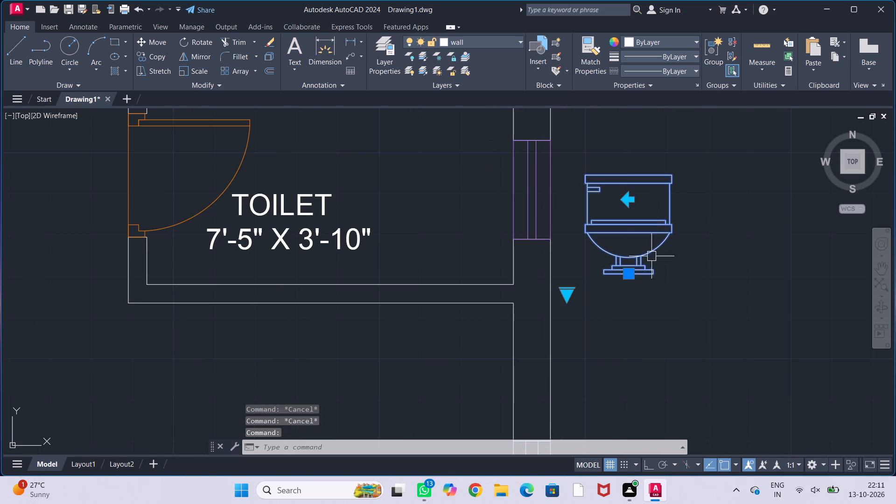
pyautogui.click(567, 300)
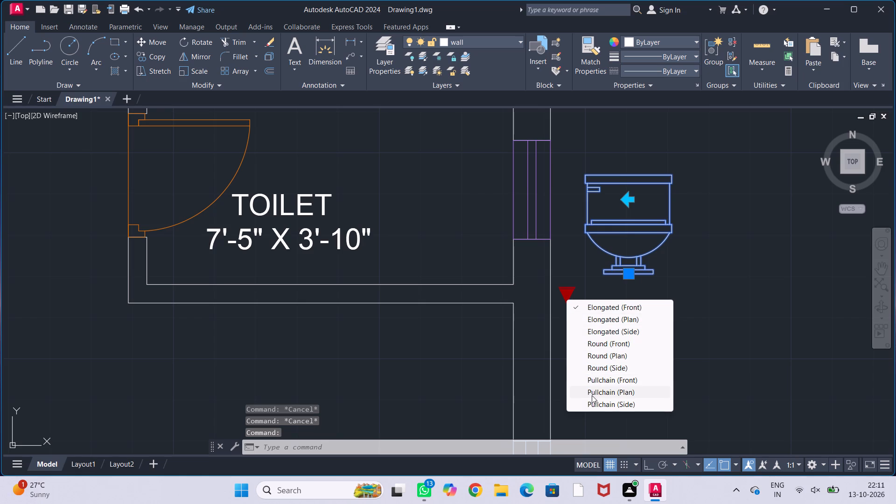
pyautogui.click(597, 393)
pyautogui.press('Escape')
pyautogui.press('Escape')
pyautogui.press('Escape')
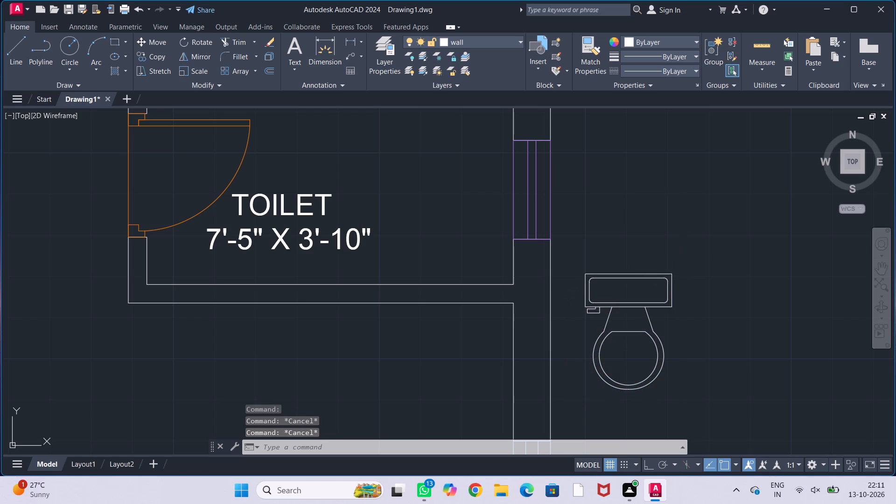
# Rotate the toilet block 90° clockwise about the midpoint of its tank's back edge, so the bowl faces the door side.
pyautogui.click(624, 275)
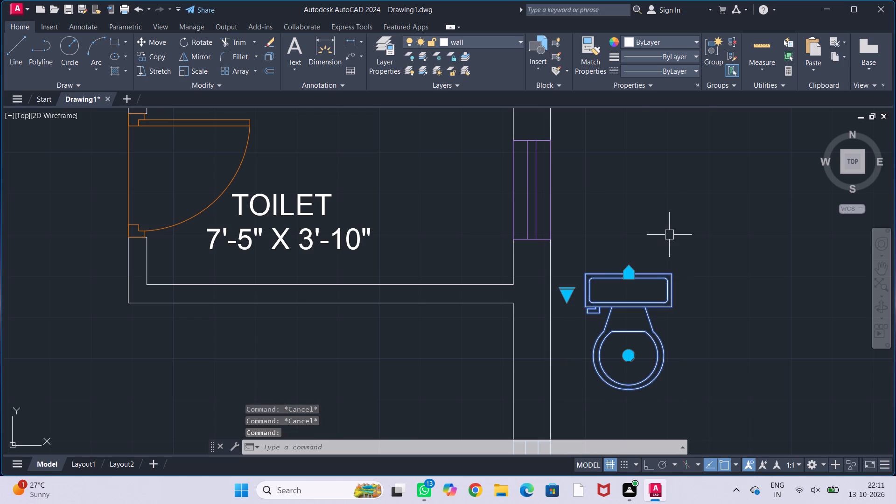
pyautogui.write('RI')
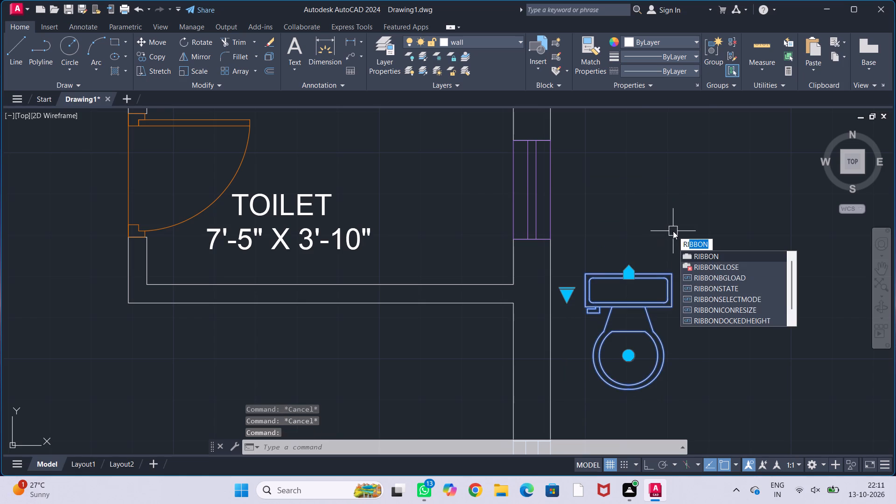
pyautogui.press('BackSpace')
pyautogui.press('BackSpace')
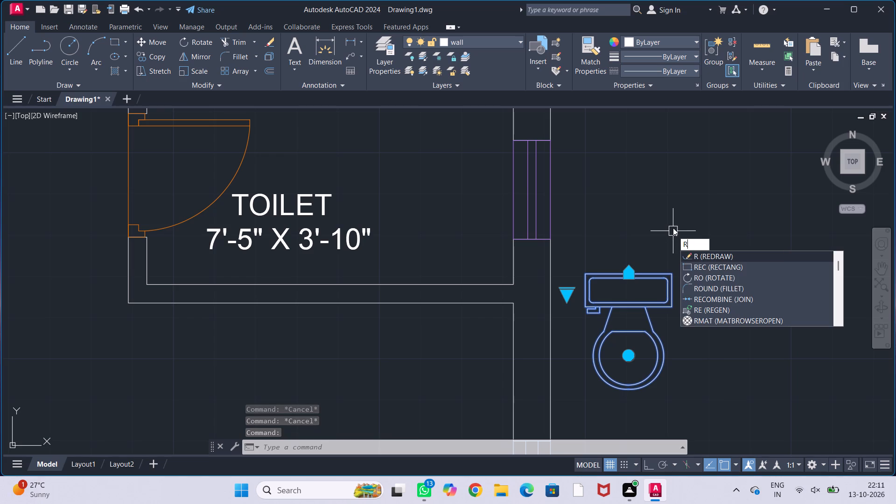
pyautogui.press('o')
pyautogui.press('Return')
pyautogui.click(629, 272)
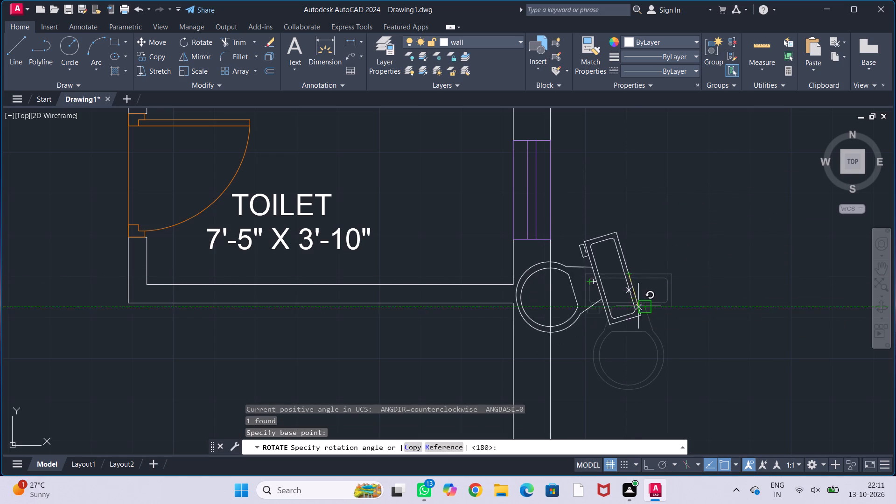
pyautogui.click(631, 309)
# Move the toilet block by its tank's back midpoint into the Toilet, with the tank flush against the inner face of the window.
pyautogui.click(629, 280)
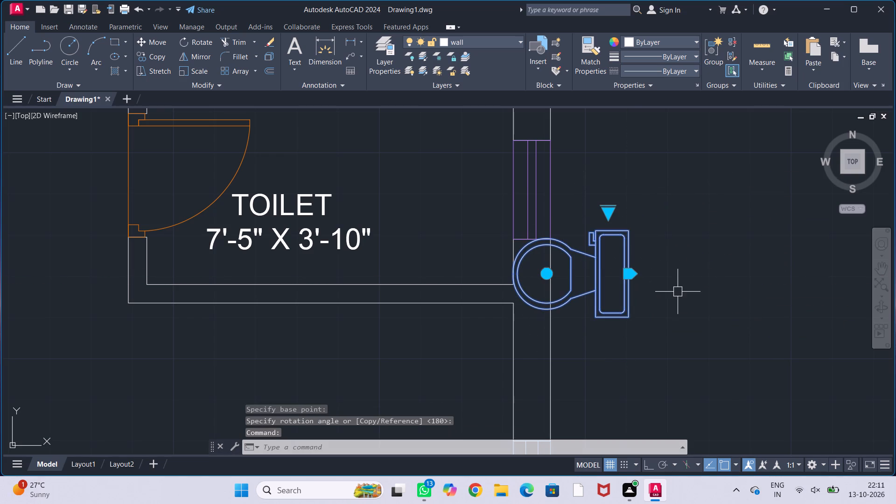
pyautogui.press('m')
pyautogui.press('Return')
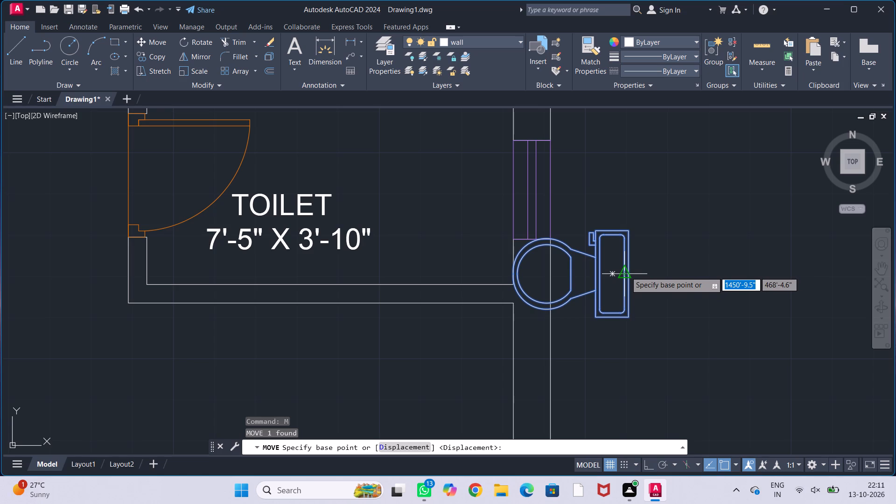
pyautogui.click(632, 274)
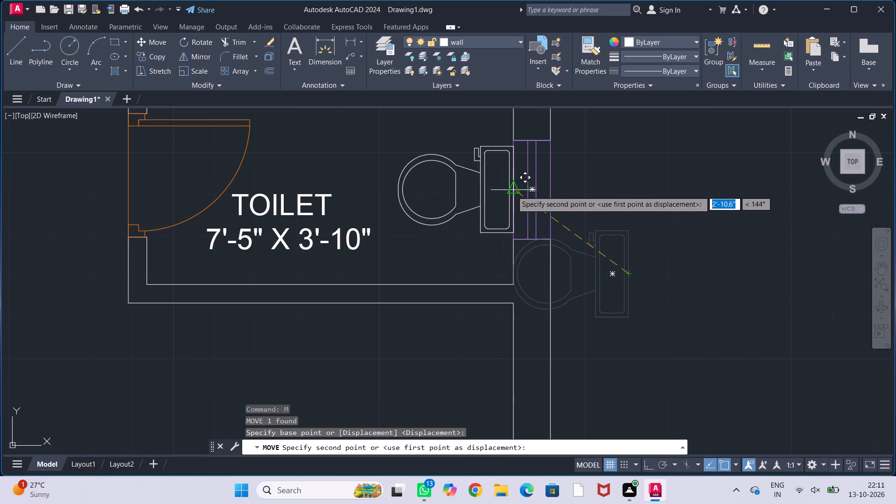
pyautogui.scroll(3, 512, 188)
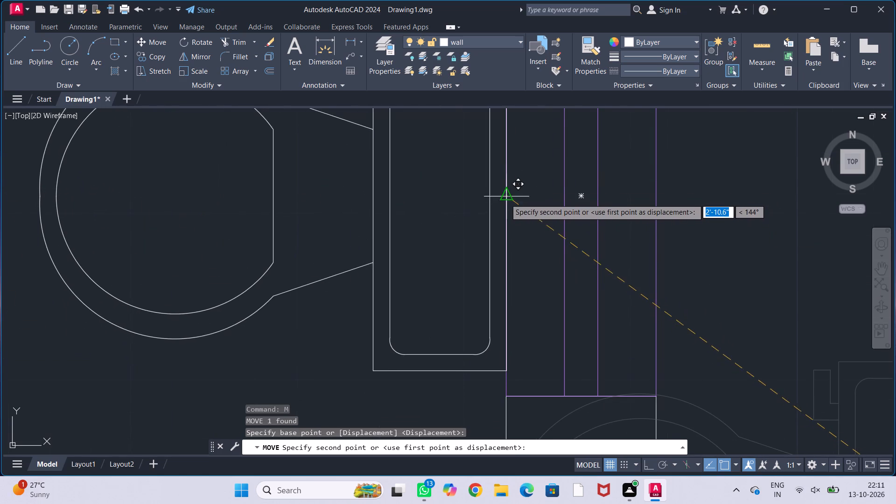
pyautogui.scroll(-3, 505, 199)
pyautogui.click(506, 194)
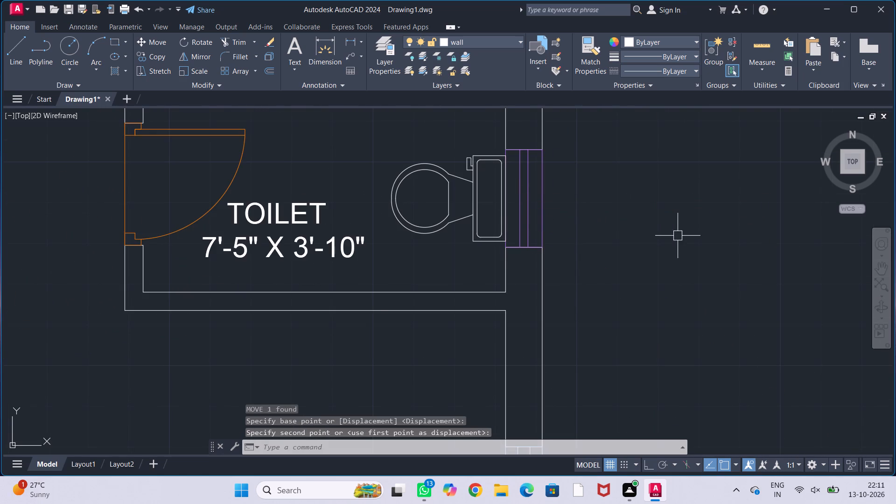
pyautogui.press('Escape')
pyautogui.press('Escape')
pyautogui.press('Escape')
pyautogui.press('Escape')
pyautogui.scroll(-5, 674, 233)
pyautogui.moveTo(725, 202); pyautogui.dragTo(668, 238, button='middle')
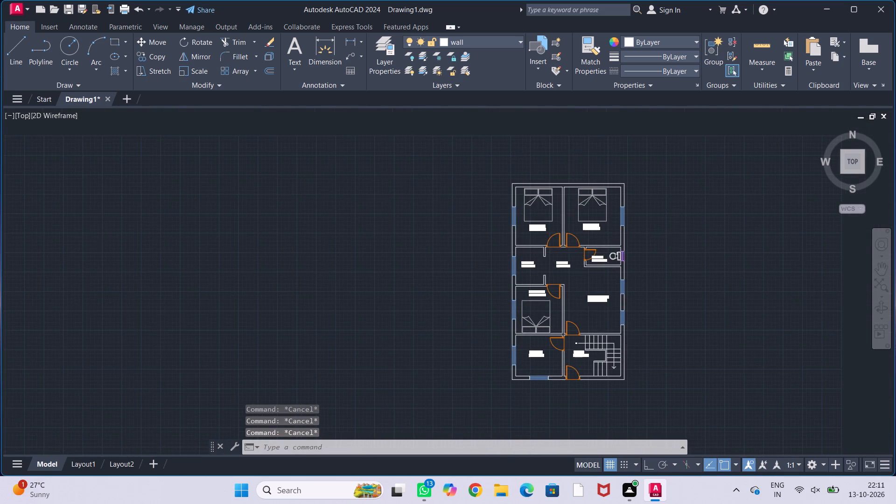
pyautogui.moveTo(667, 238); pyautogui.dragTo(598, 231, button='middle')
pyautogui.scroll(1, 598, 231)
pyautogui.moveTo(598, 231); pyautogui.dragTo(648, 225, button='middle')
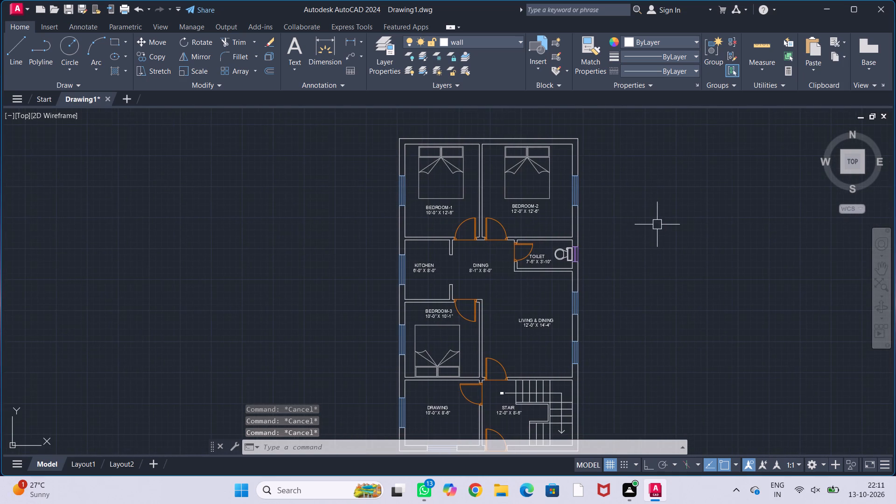
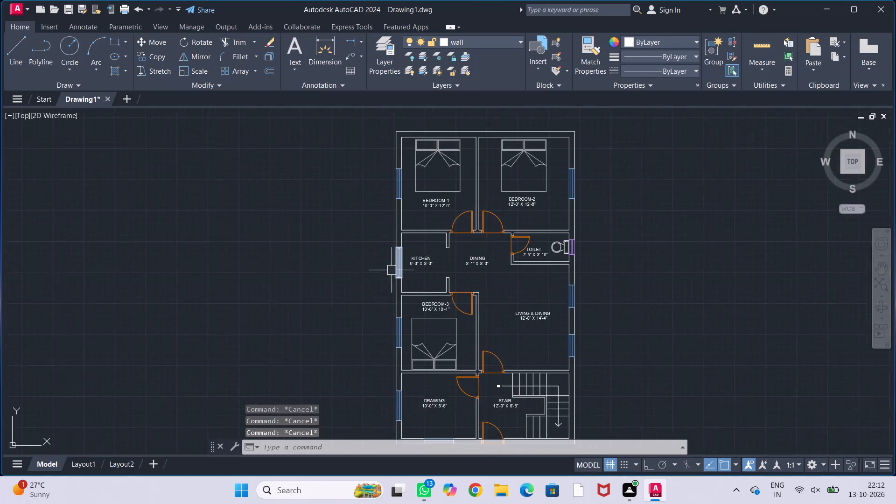
# Move the KITCHEN label horizontally toward the Dining side, clear of the floor strip along the window wall.
pyautogui.scroll(2, 389, 266)
pyautogui.moveTo(512, 264); pyautogui.dragTo(441, 272, button='middle')
pyautogui.scroll(2, 412, 271)
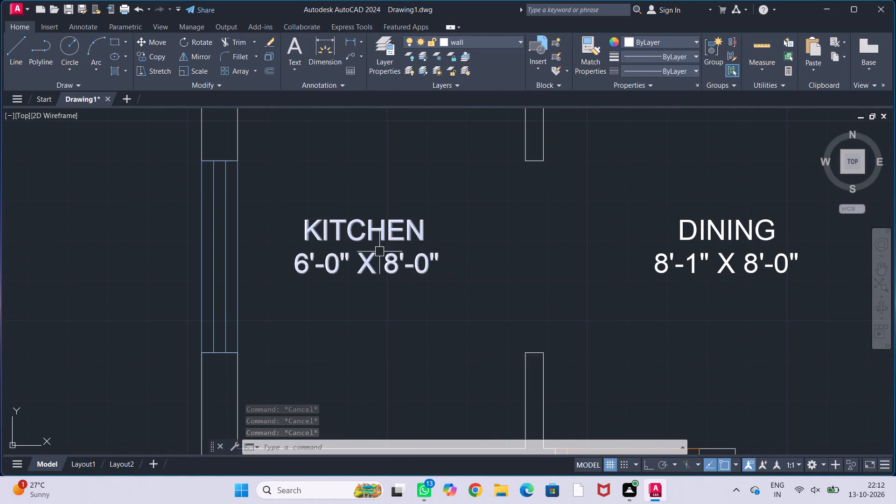
pyautogui.click(379, 252)
pyautogui.press('m')
pyautogui.press('Return')
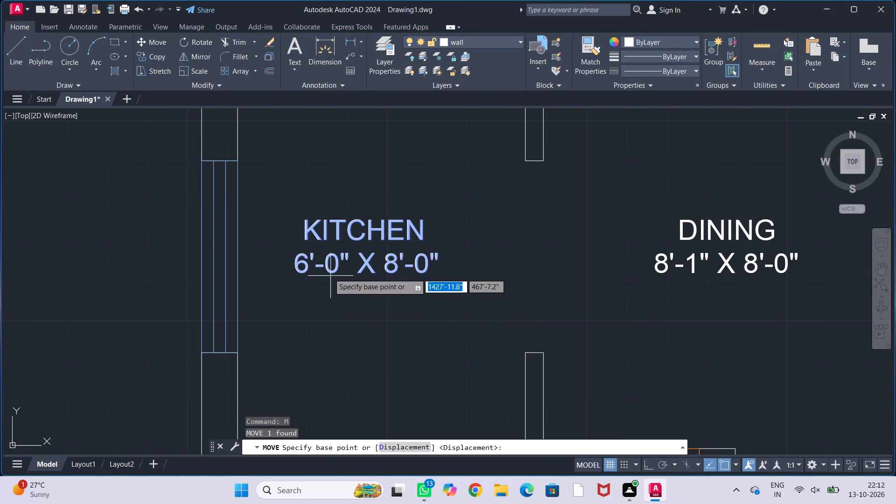
pyautogui.click(294, 273)
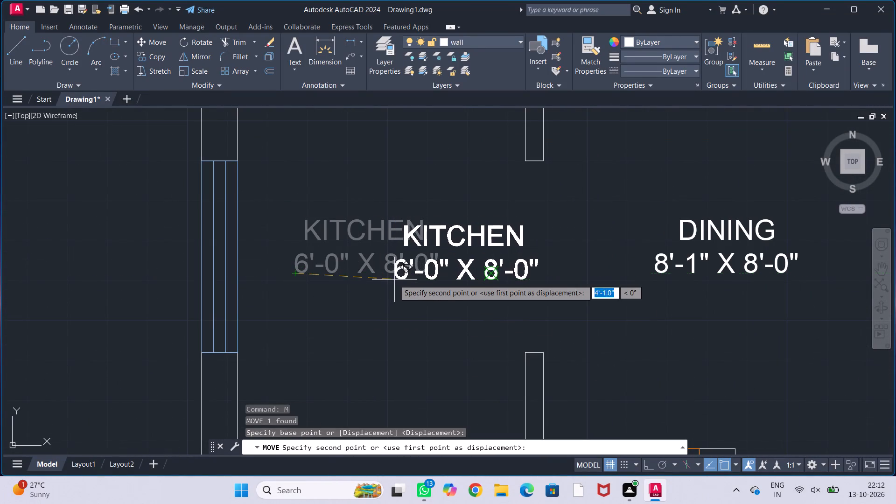
pyautogui.click(395, 272)
pyautogui.press('Escape')
pyautogui.press('Escape')
pyautogui.press('Escape')
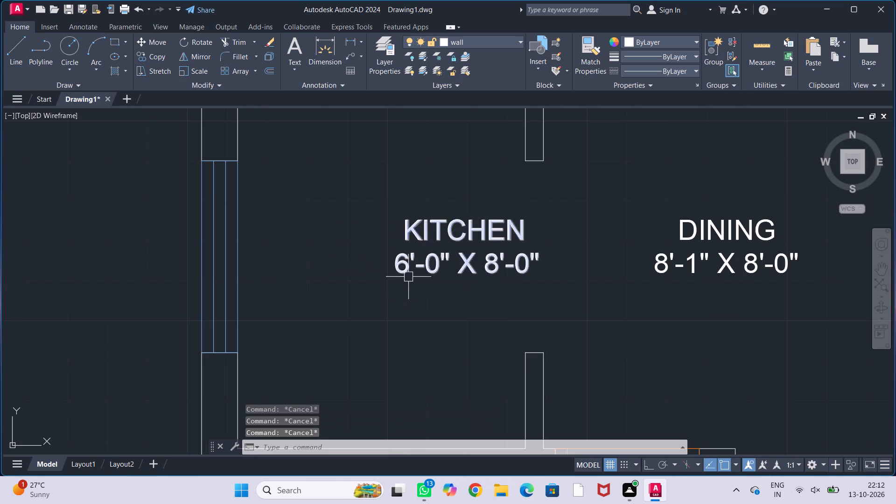
# Draw a kitchen counter line from the window-side corner at Bedroom-1, 2' along that wall, then straight to the opposite Bedroom-3 wall.
pyautogui.scroll(-2, 408, 277)
pyautogui.moveTo(406, 276); pyautogui.dragTo(378, 253, button='middle')
pyautogui.press('l')
pyautogui.press('Return')
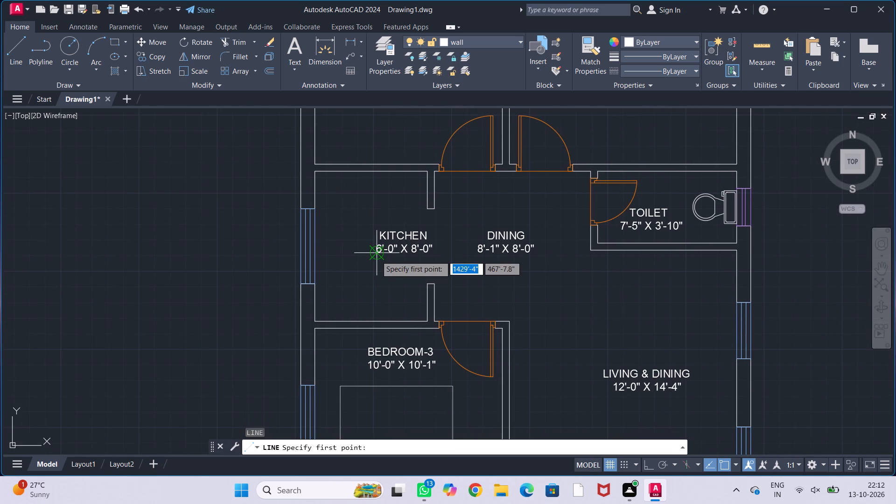
pyautogui.scroll(1, 328, 188)
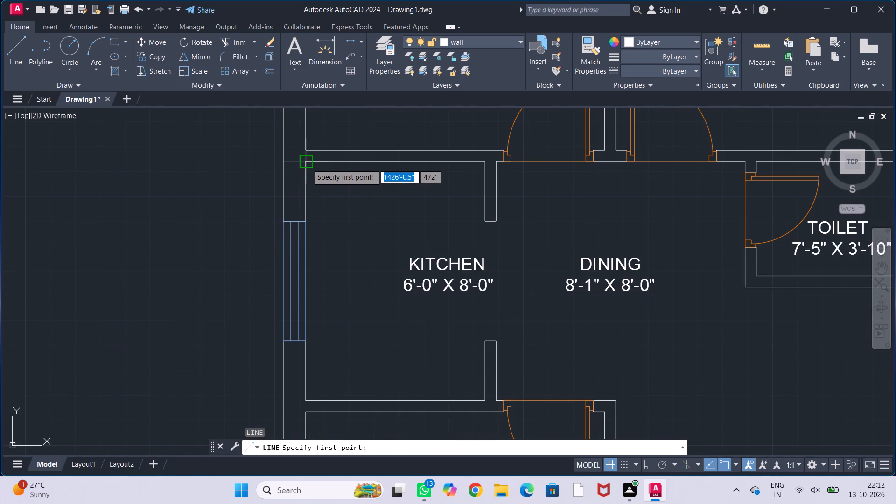
pyautogui.click(307, 164)
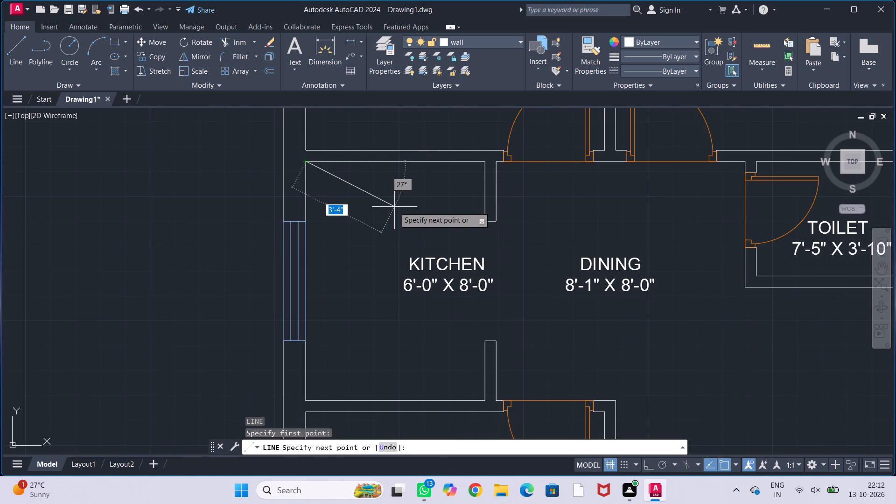
pyautogui.press('F8')
pyautogui.write("2'")
pyautogui.press('Return')
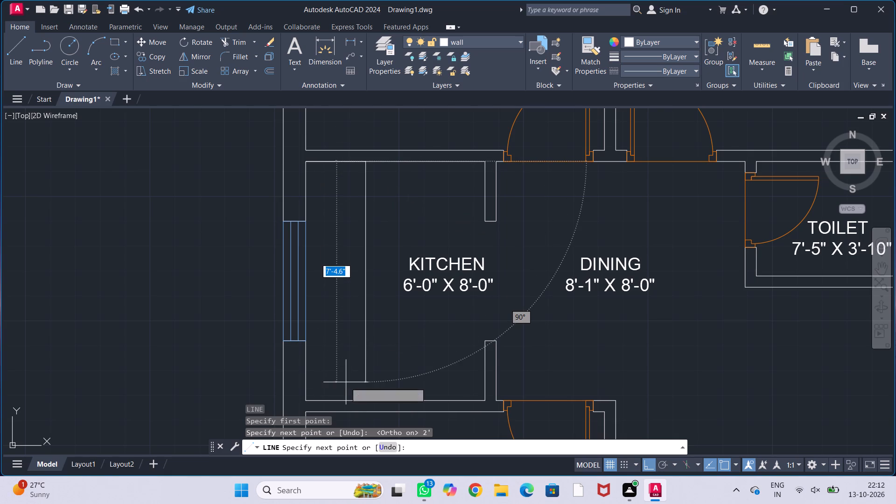
pyautogui.click(370, 395)
pyautogui.press('Escape')
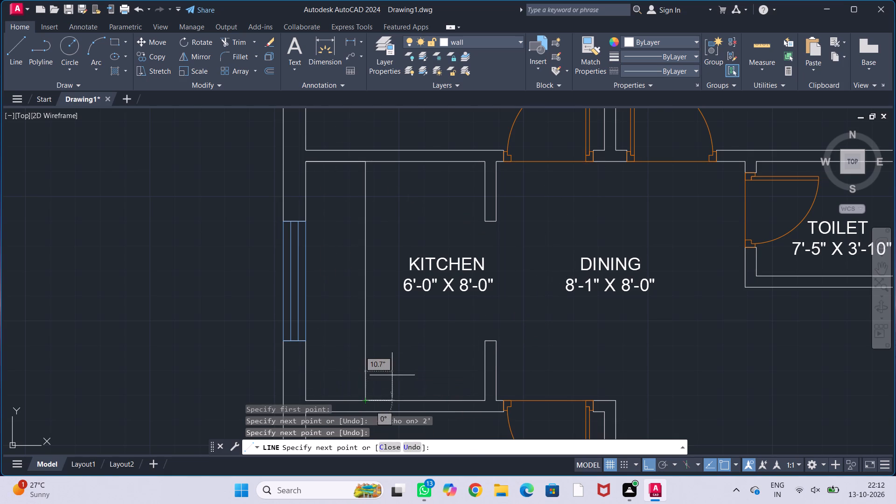
pyautogui.press('Escape')
pyautogui.press('Escape')
pyautogui.press('Escape')
# Draw a second counter line from the Kitchen's Dining-side corner at Bedroom-3, 2' up the wall stub, then across to the window wall.
pyautogui.scroll(-1, 398, 371)
pyautogui.moveTo(400, 370); pyautogui.dragTo(363, 341, button='middle')
pyautogui.scroll(1, 357, 349)
pyautogui.moveTo(359, 345); pyautogui.dragTo(377, 332, button='middle')
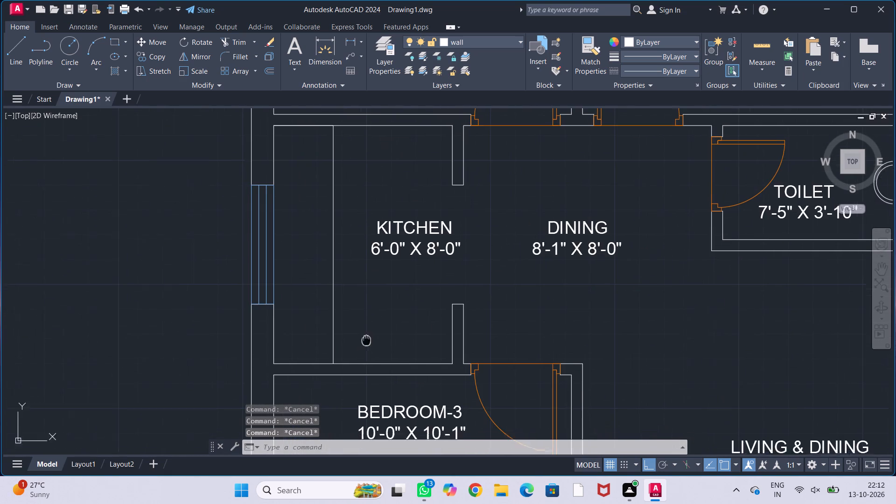
pyautogui.moveTo(377, 332); pyautogui.dragTo(393, 321, button='middle')
pyautogui.press('l')
pyautogui.press('Return')
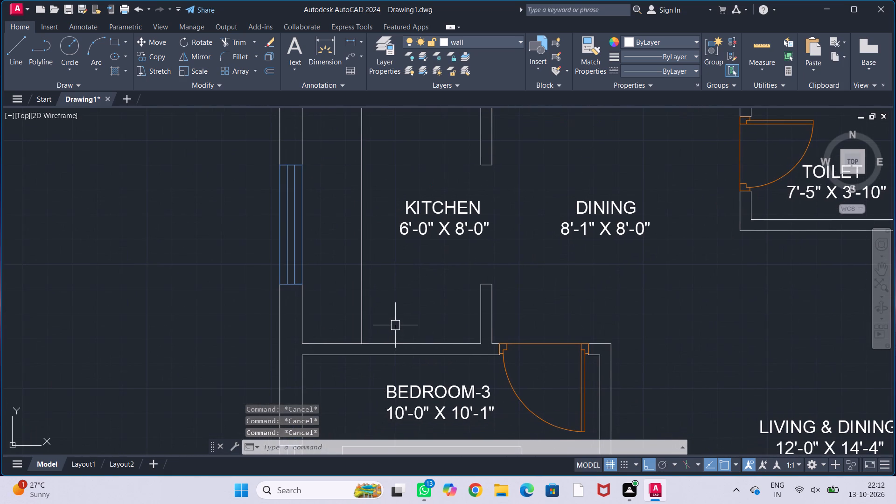
pyautogui.click(483, 340)
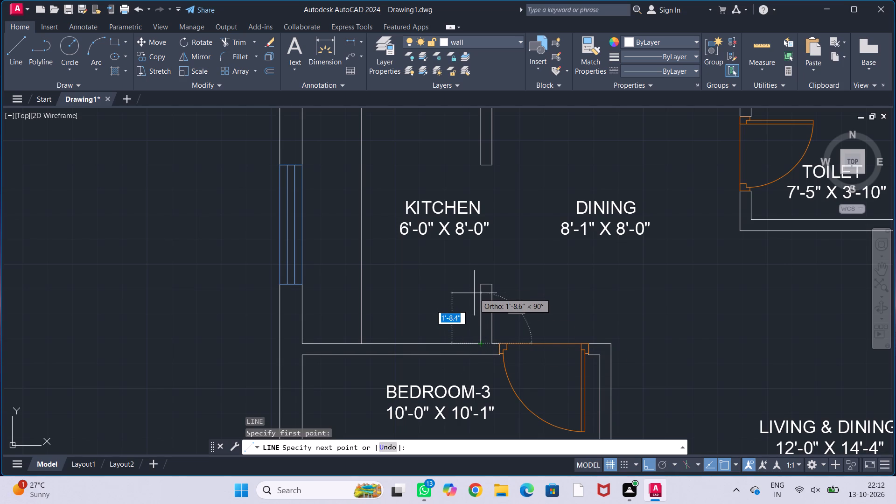
pyautogui.write("2'")
pyautogui.press('Return')
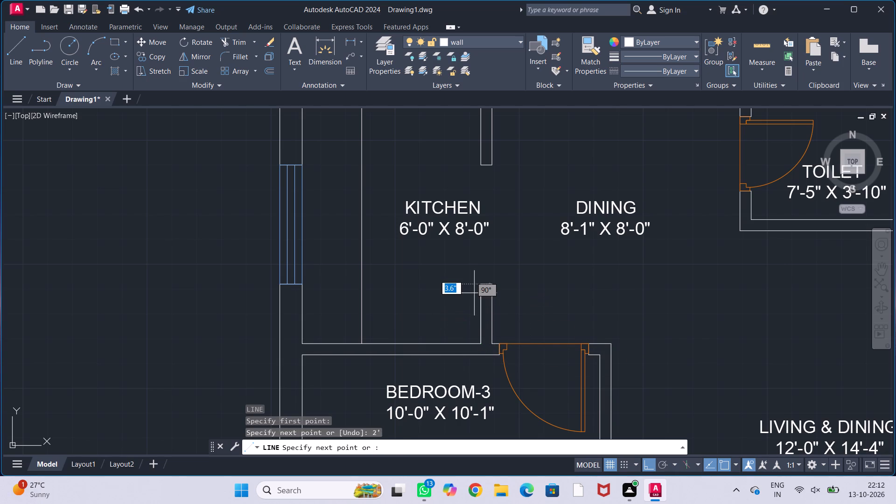
pyautogui.click(302, 284)
pyautogui.press('Escape')
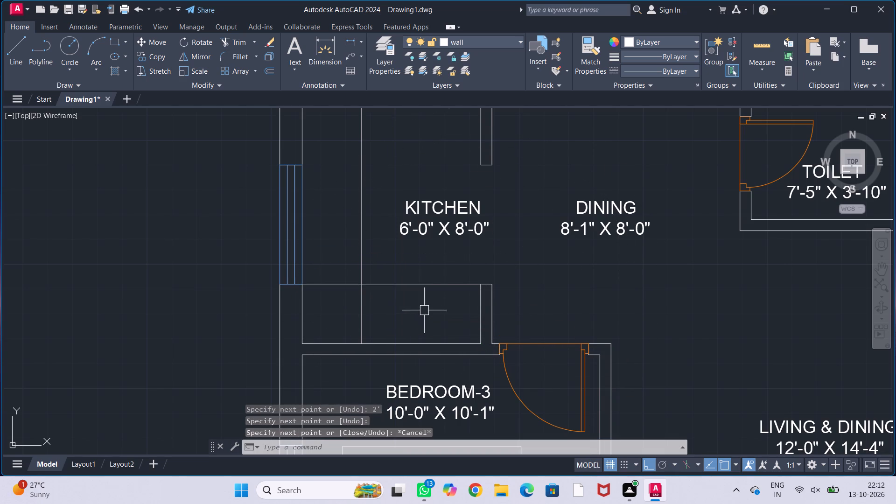
pyautogui.press('Escape')
pyautogui.press('Escape')
pyautogui.press('Escape')
pyautogui.press('Escape')
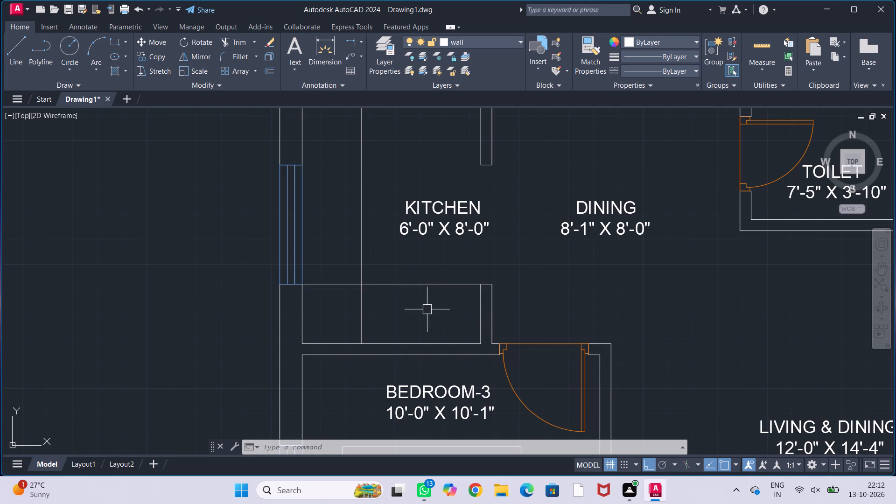
# Shift the horizontal counter line slightly toward the Bedroom-3 wall, so it sits just below the end of the wall stub.
pyautogui.click(409, 283)
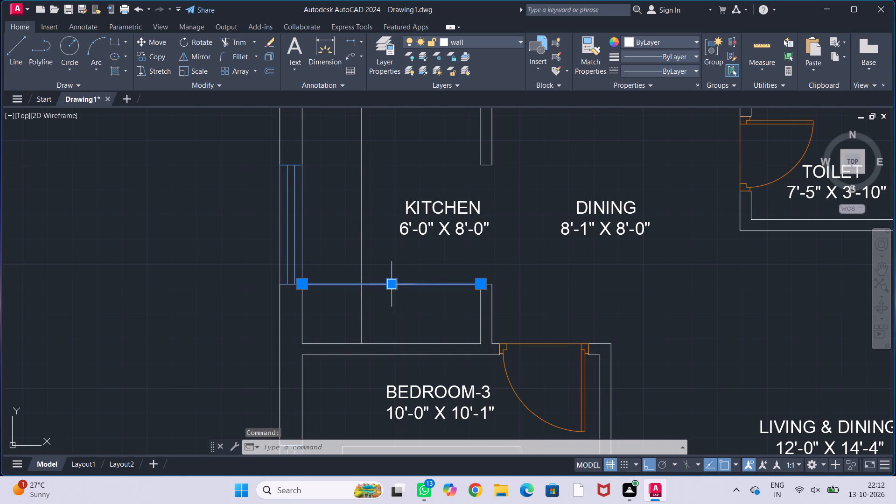
pyautogui.click(394, 279)
pyautogui.click(394, 291)
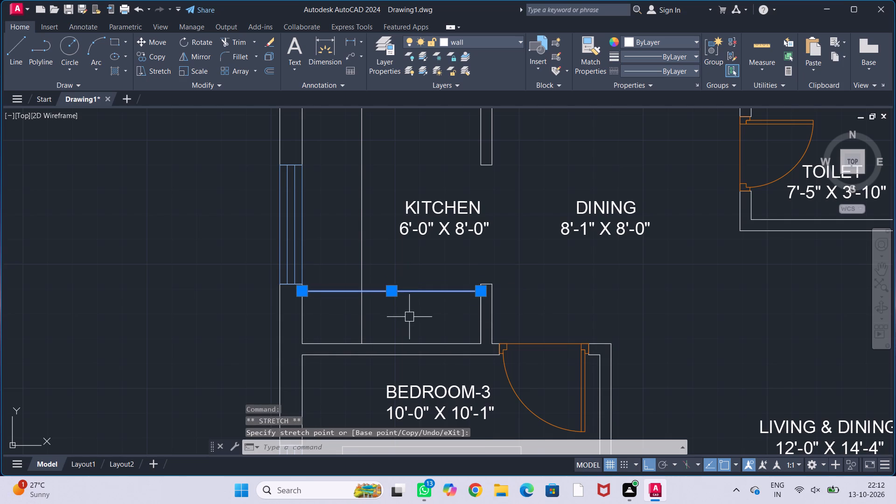
pyautogui.press('Escape')
pyautogui.press('Escape')
pyautogui.press('Escape')
pyautogui.press('Escape')
# Trim the crossing counter lines at the inner corner and the overlapping segments along the walls to leave an L-shaped kitchen counter.
pyautogui.moveTo(412, 310); pyautogui.dragTo(422, 300, button='middle')
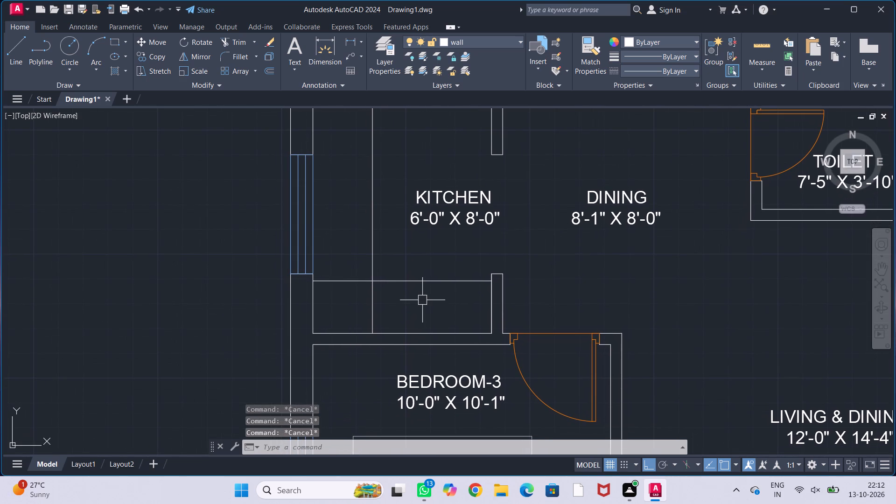
pyautogui.write('TR')
pyautogui.press('Return')
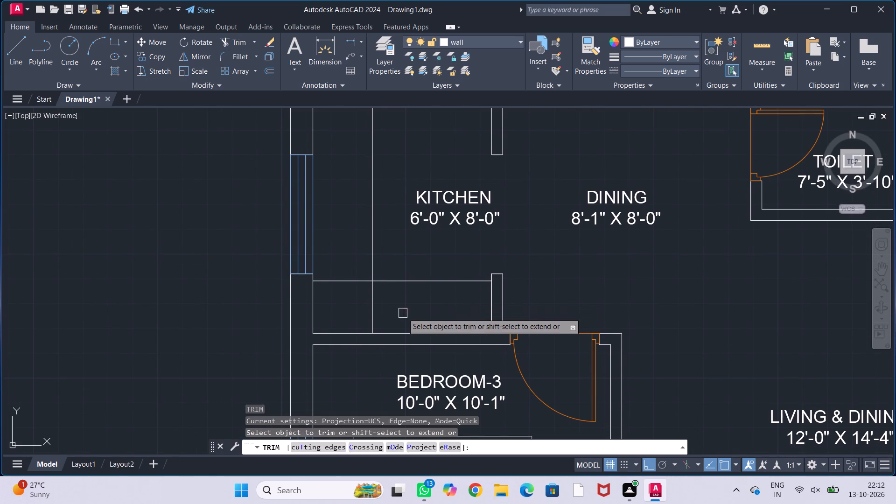
pyautogui.moveTo(399, 312); pyautogui.dragTo(359, 306)
pyautogui.click(343, 281)
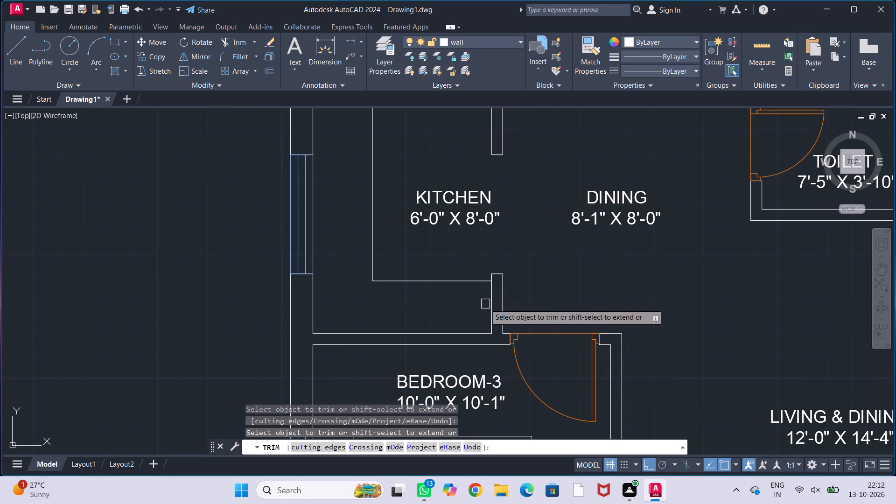
pyautogui.click(488, 305)
pyautogui.scroll(-2, 434, 305)
pyautogui.scroll(2, 377, 225)
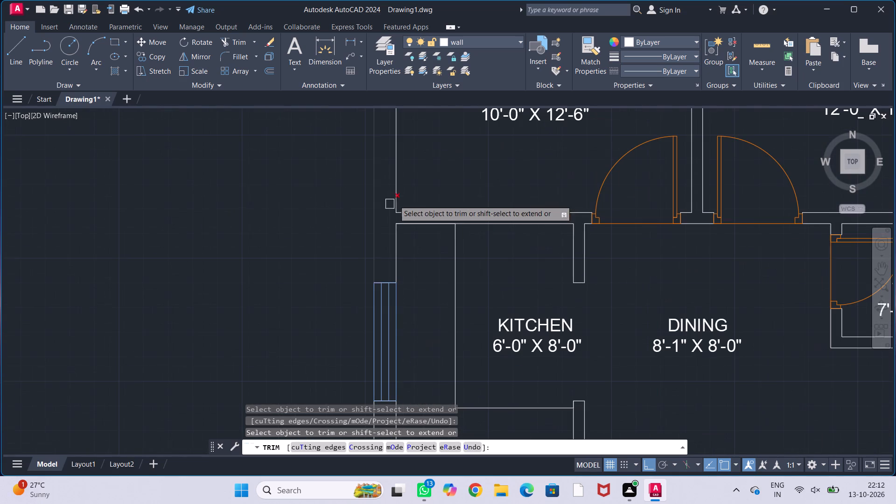
pyautogui.click(418, 227)
pyautogui.press('Escape')
pyautogui.press('Escape')
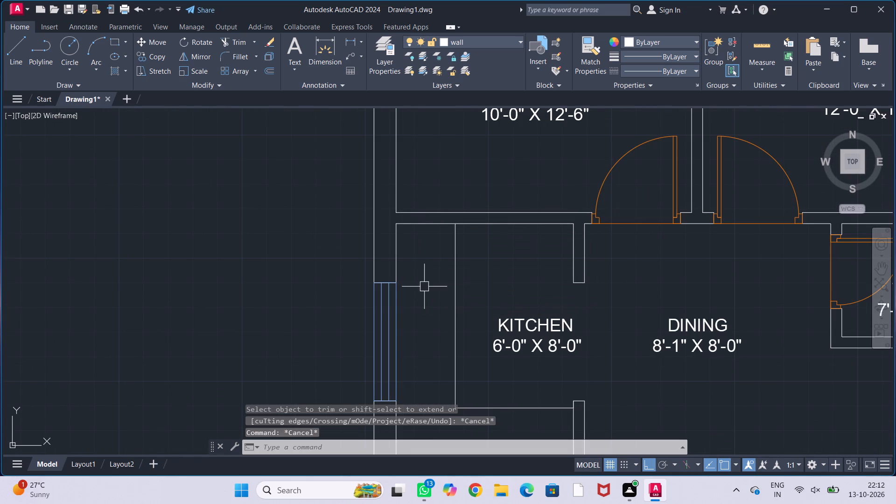
pyautogui.press('Escape')
pyautogui.press('Escape')
pyautogui.press('Escape')
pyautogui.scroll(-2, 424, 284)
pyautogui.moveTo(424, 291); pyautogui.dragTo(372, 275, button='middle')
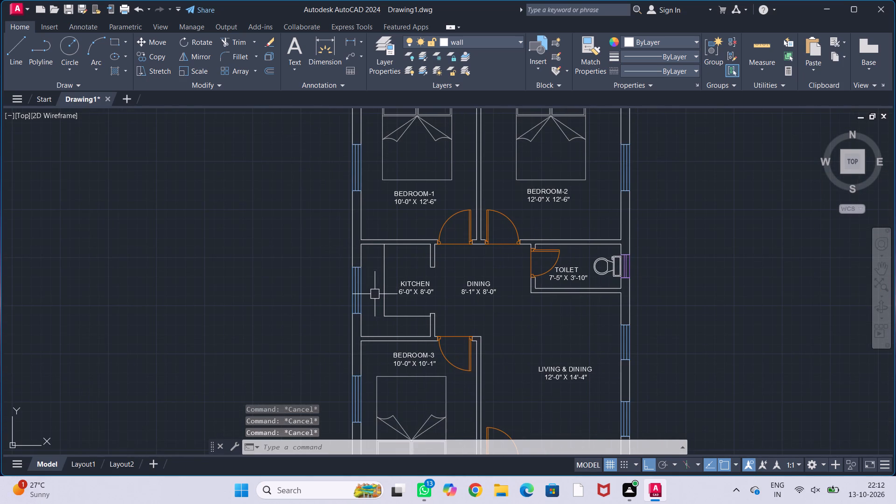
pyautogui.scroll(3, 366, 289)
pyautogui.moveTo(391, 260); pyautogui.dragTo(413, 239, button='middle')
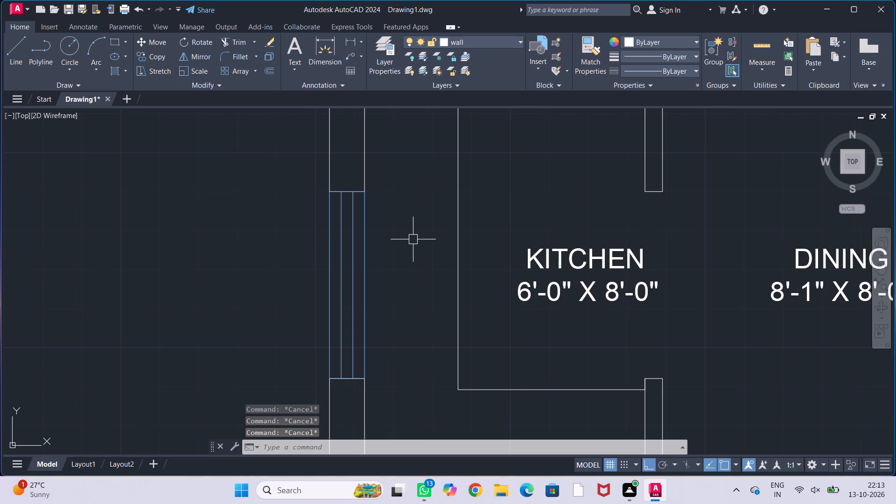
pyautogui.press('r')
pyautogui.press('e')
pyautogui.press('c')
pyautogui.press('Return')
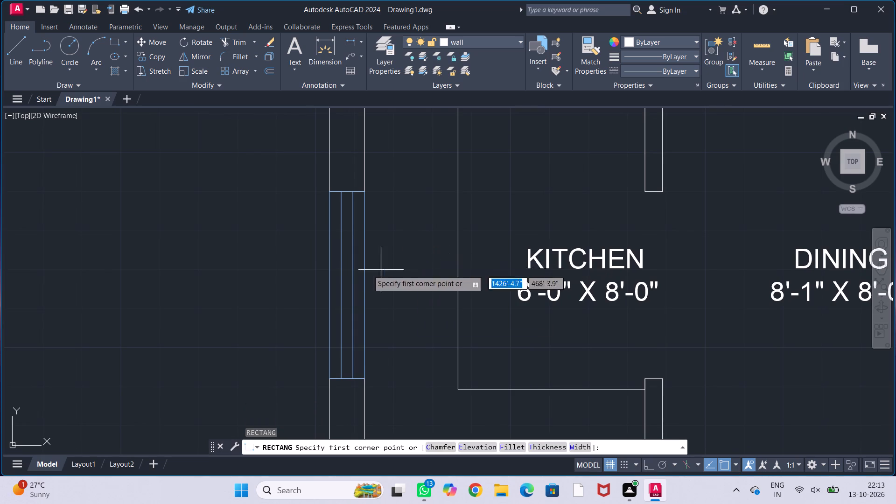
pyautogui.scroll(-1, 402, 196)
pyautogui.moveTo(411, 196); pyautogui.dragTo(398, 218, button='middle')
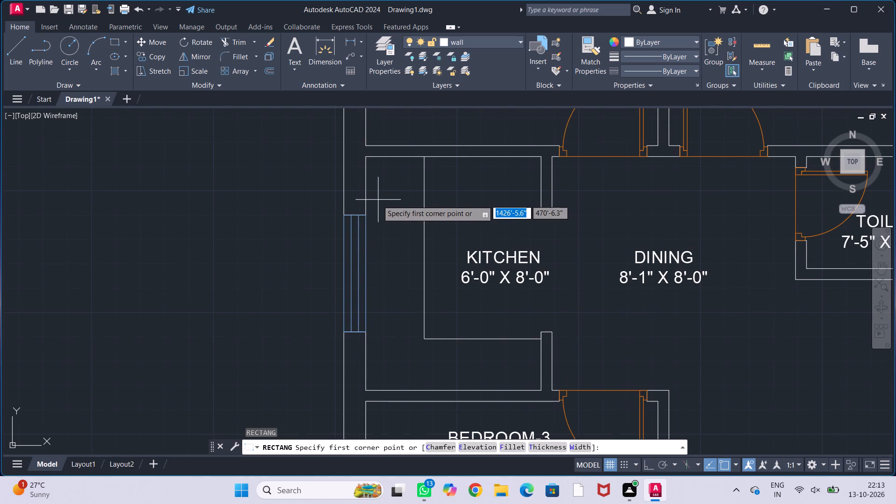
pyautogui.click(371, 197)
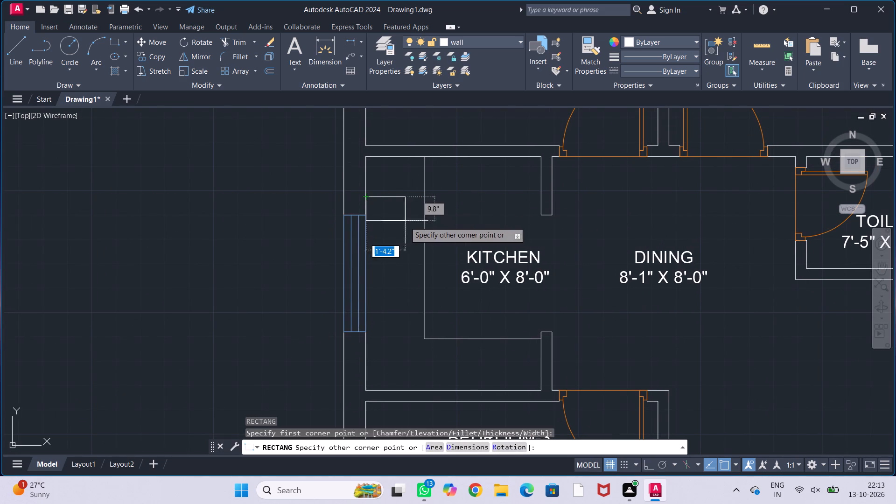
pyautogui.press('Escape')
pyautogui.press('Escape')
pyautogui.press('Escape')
# Draw an upright rectangle on the window-side counter, nearly the counter's full depth, starting just above the window's upper end.
pyautogui.scroll(1, 405, 252)
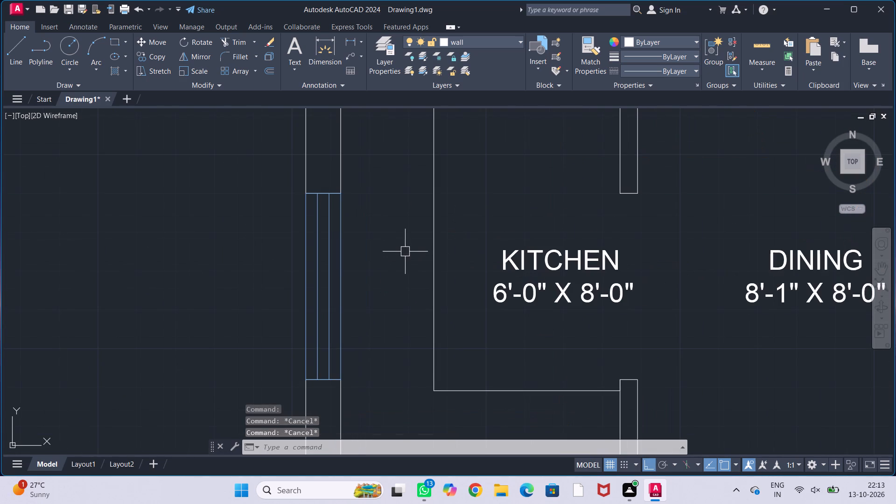
pyautogui.write('REC')
pyautogui.press('Return')
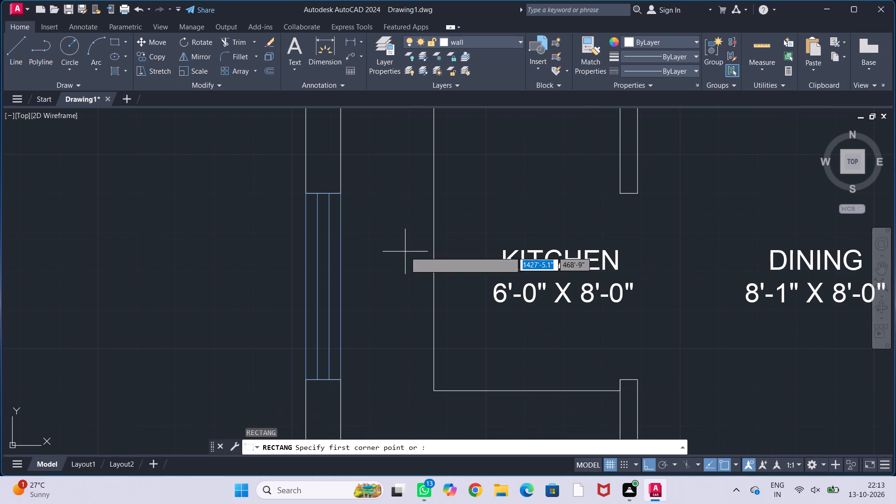
pyautogui.click(350, 153)
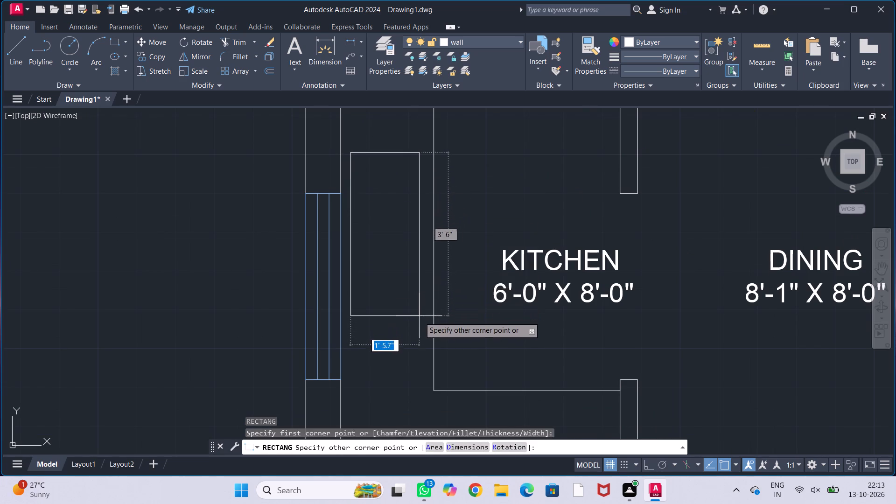
pyautogui.click(423, 332)
pyautogui.press('Escape')
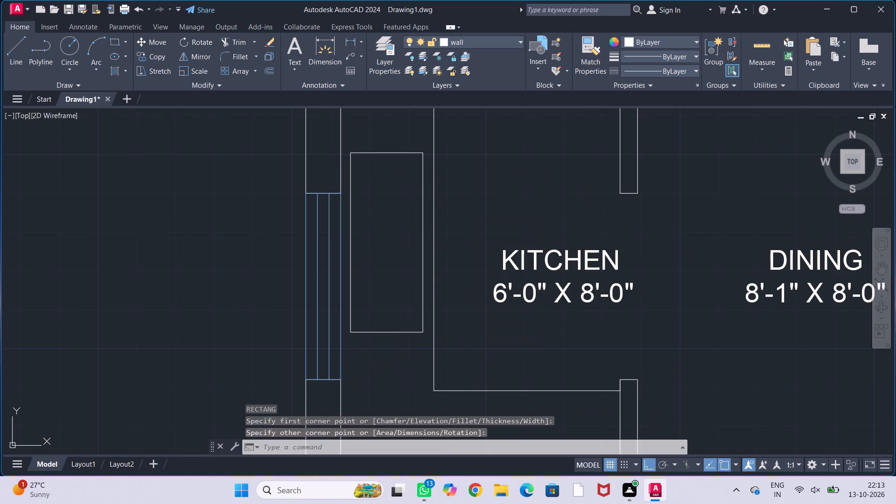
pyautogui.press('Escape')
pyautogui.press('Escape')
# Offset the upright rectangle on the window-side counter 1.5" inward.
pyautogui.moveTo(390, 265); pyautogui.dragTo(376, 282, button='middle')
pyautogui.scroll(1, 376, 276)
pyautogui.moveTo(376, 276); pyautogui.dragTo(380, 294, button='middle')
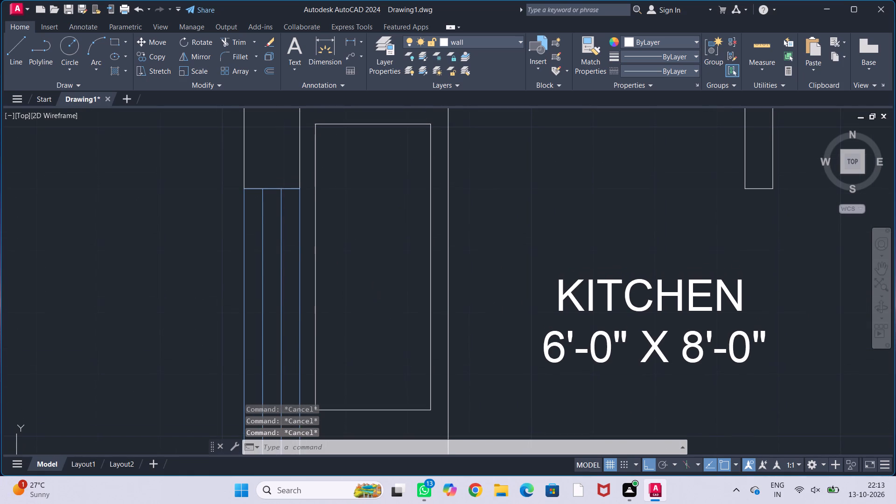
pyautogui.write('OFF')
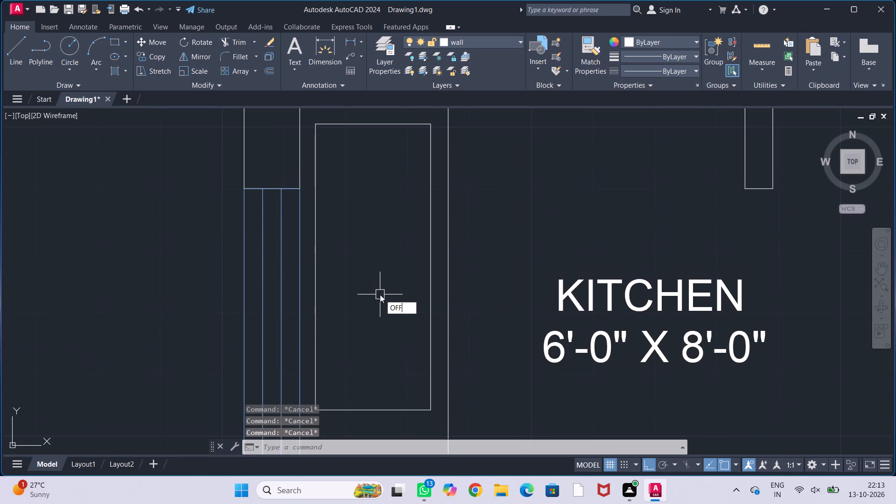
pyautogui.press('Return')
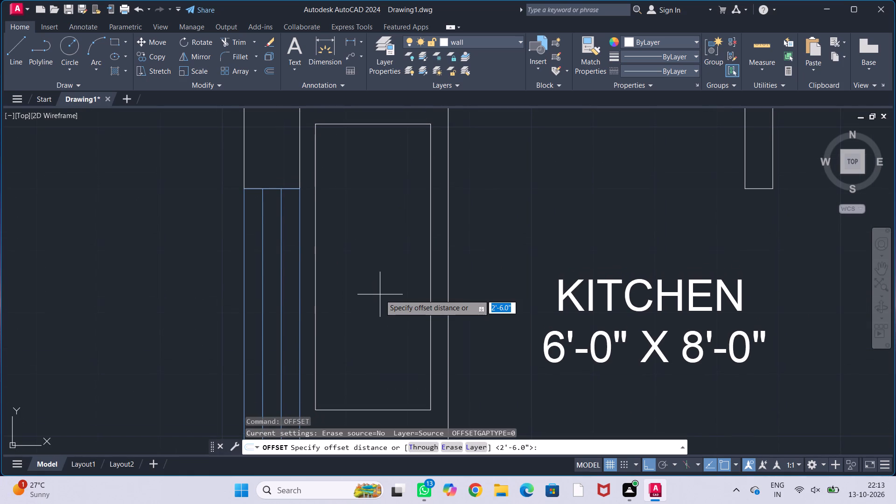
pyautogui.write('1.5"')
pyautogui.press('Return')
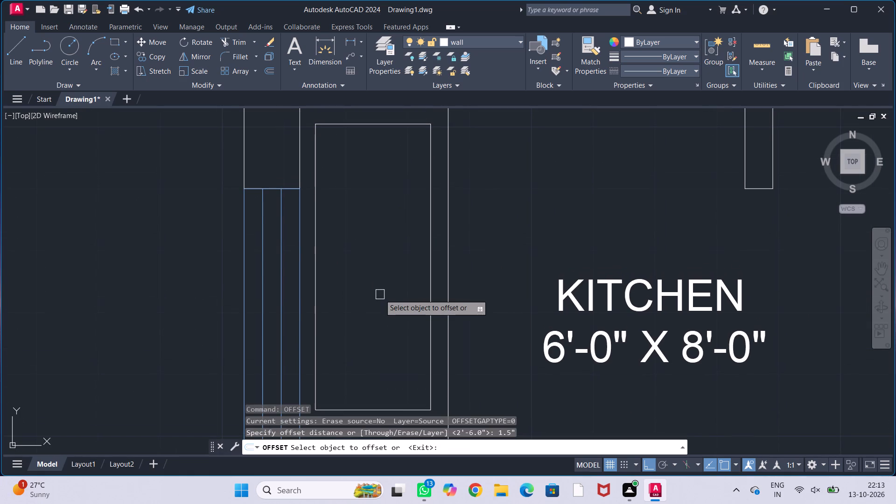
pyautogui.click(410, 124)
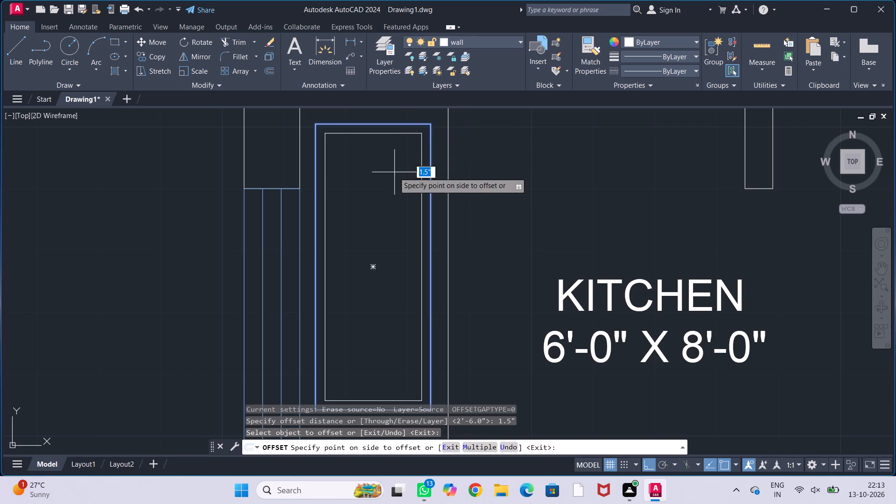
pyautogui.click(394, 172)
pyautogui.press('Escape')
pyautogui.press('Escape')
pyautogui.press('Escape')
pyautogui.press('Escape')
pyautogui.press('Escape')
# Offset the new inner rectangle another 1" inward to form a third nested outline.
pyautogui.press('o')
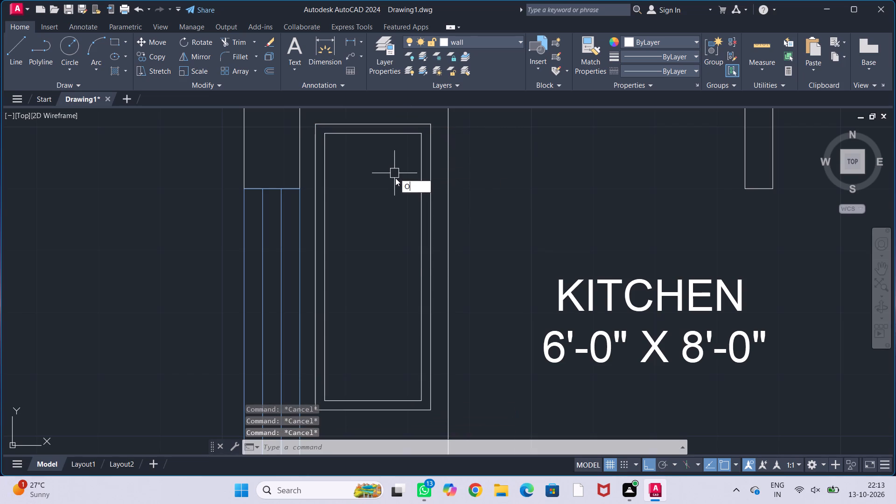
pyautogui.write('FF')
pyautogui.press('Return')
pyautogui.press('1')
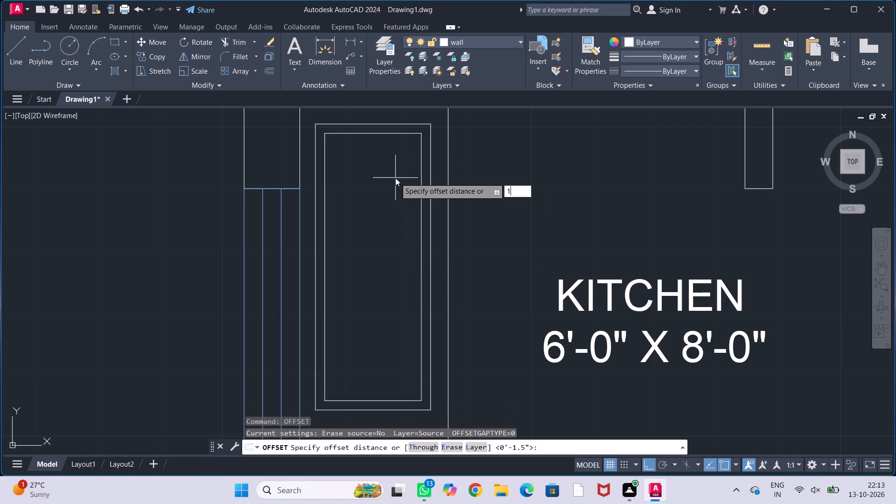
pyautogui.hotkey('shift', '"')
pyautogui.press('Return')
pyautogui.moveTo(400, 131); pyautogui.dragTo(400, 139)
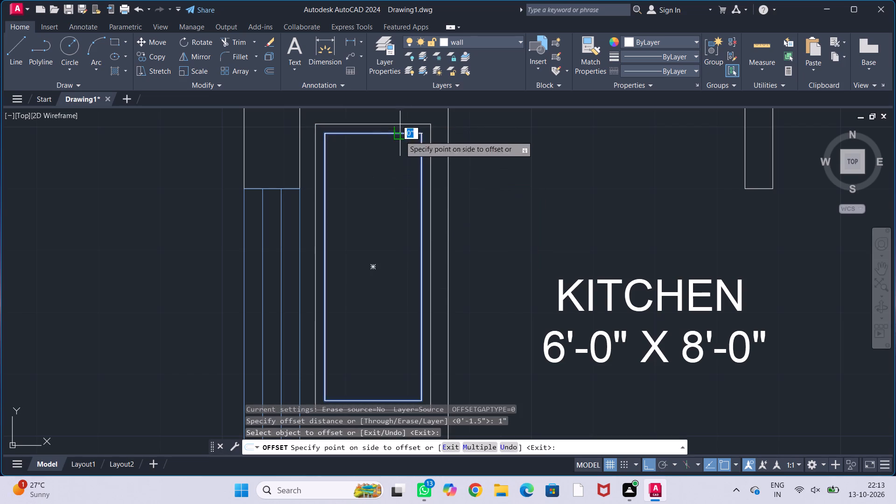
pyautogui.moveTo(400, 139); pyautogui.dragTo(400, 136)
pyautogui.click(393, 172)
pyautogui.press('Escape')
pyautogui.press('Escape')
pyautogui.press('Escape')
pyautogui.press('Escape')
# Draw a horizontal line across the innermost rectangle between the midpoints of its long sides.
pyautogui.moveTo(371, 187); pyautogui.dragTo(405, 182, button='middle')
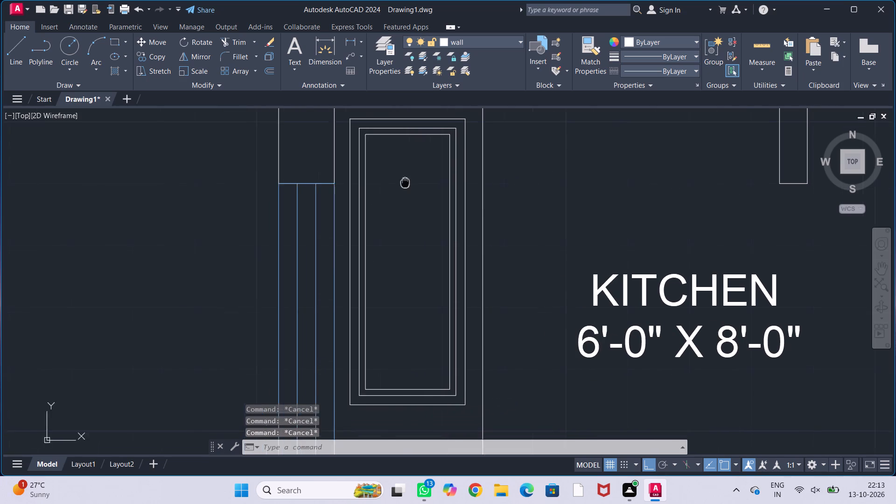
pyautogui.moveTo(405, 182); pyautogui.dragTo(412, 187, button='middle')
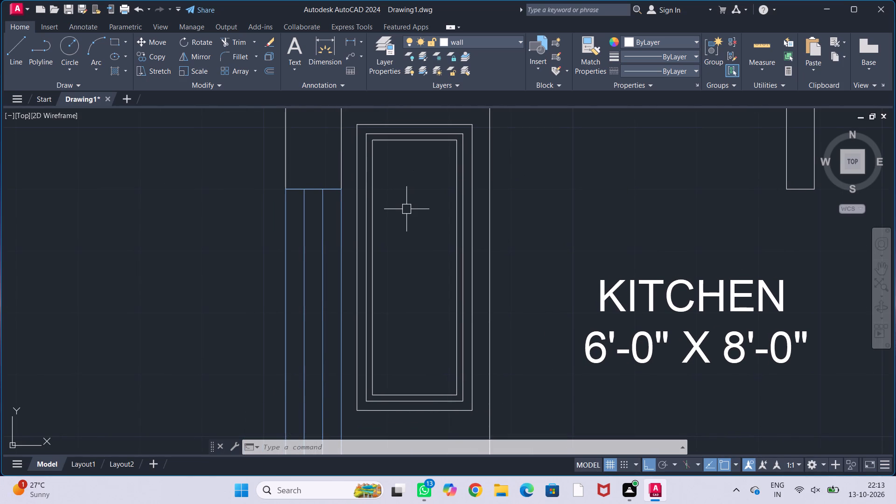
pyautogui.press('l')
pyautogui.press('Return')
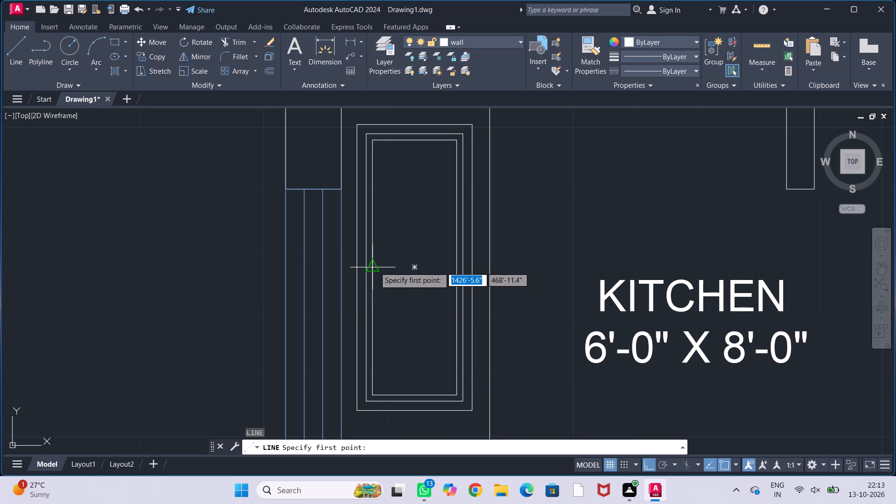
pyautogui.click(375, 266)
pyautogui.click(459, 268)
pyautogui.press('Escape')
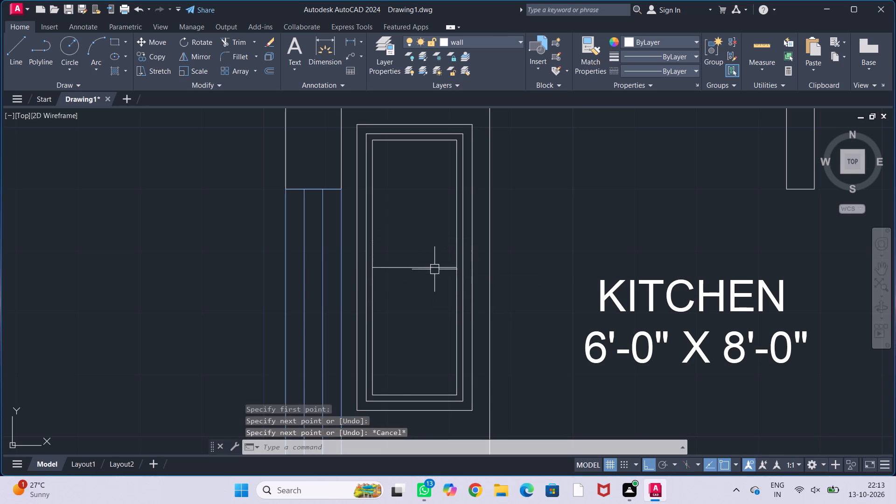
pyautogui.press('Escape')
pyautogui.press('Escape')
pyautogui.press('Escape')
# Draw a vertical line about 1'-9.6" long from near the divider's window-side end up to the middle rectangle's top edge.
pyautogui.moveTo(438, 233); pyautogui.dragTo(426, 226, button='middle')
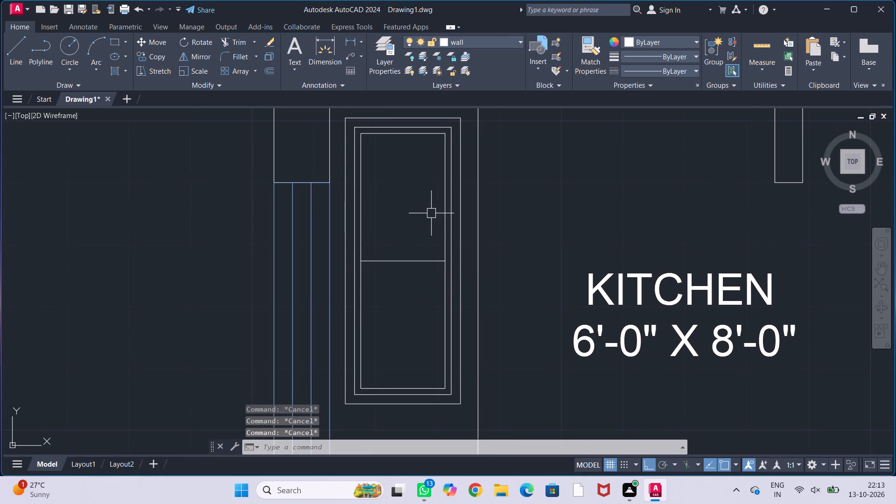
pyautogui.moveTo(421, 227); pyautogui.dragTo(421, 250, button='middle')
pyautogui.press('l')
pyautogui.press('Return')
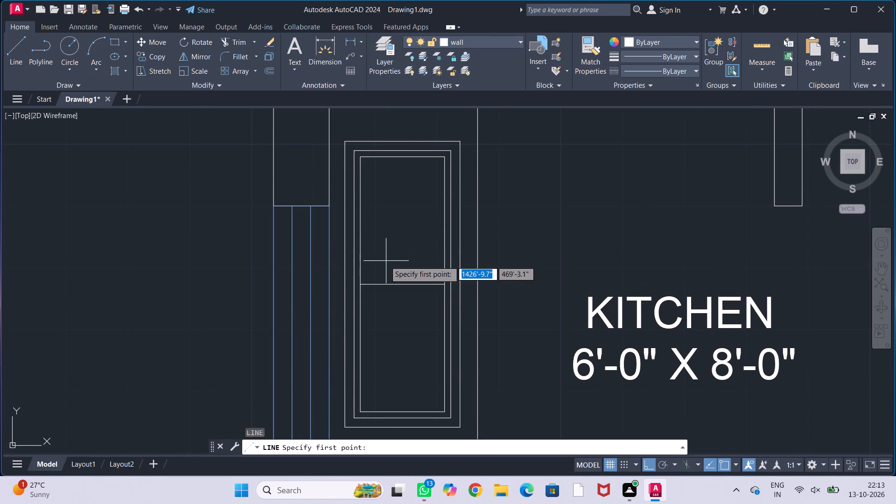
pyautogui.scroll(1, 372, 264)
pyautogui.click(362, 296)
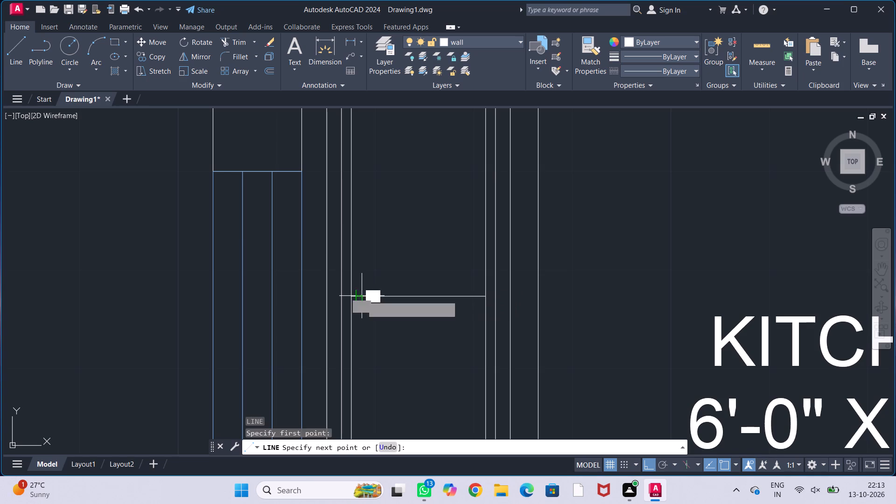
pyautogui.moveTo(380, 177); pyautogui.dragTo(370, 321, button='middle')
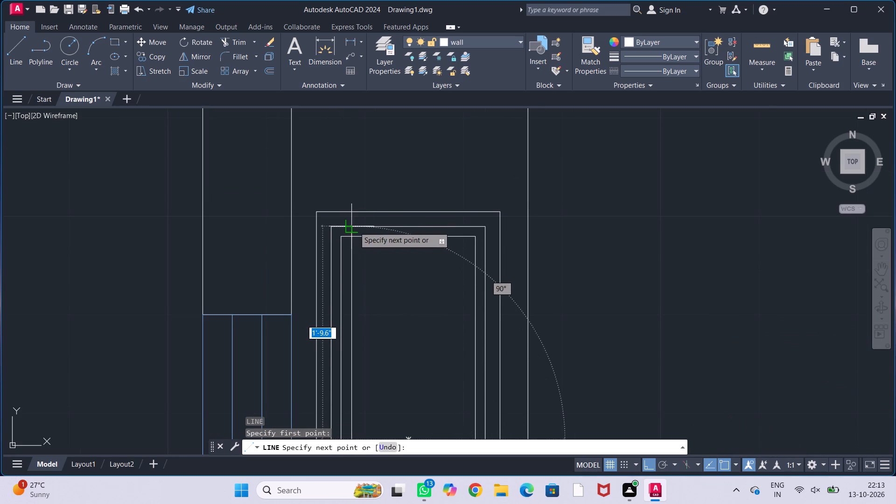
pyautogui.click(354, 227)
pyautogui.press('Escape')
pyautogui.press('Escape')
pyautogui.press('Escape')
# Offset the vertical line at 1" spacing toward the Kitchen label, making five parallel copies in the upper compartment.
pyautogui.scroll(-1, 375, 311)
pyautogui.moveTo(382, 310); pyautogui.dragTo(388, 262, button='middle')
pyautogui.scroll(1, 388, 263)
pyautogui.moveTo(388, 265); pyautogui.dragTo(405, 250, button='middle')
pyautogui.press('Escape')
pyautogui.press('Escape')
pyautogui.press('Escape')
pyautogui.write('OFF')
pyautogui.press('Return')
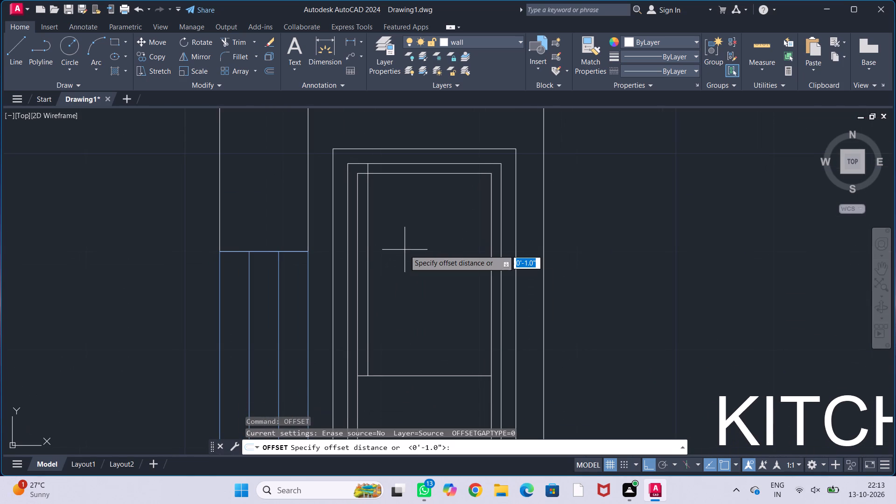
pyautogui.write('1"')
pyautogui.press('Return')
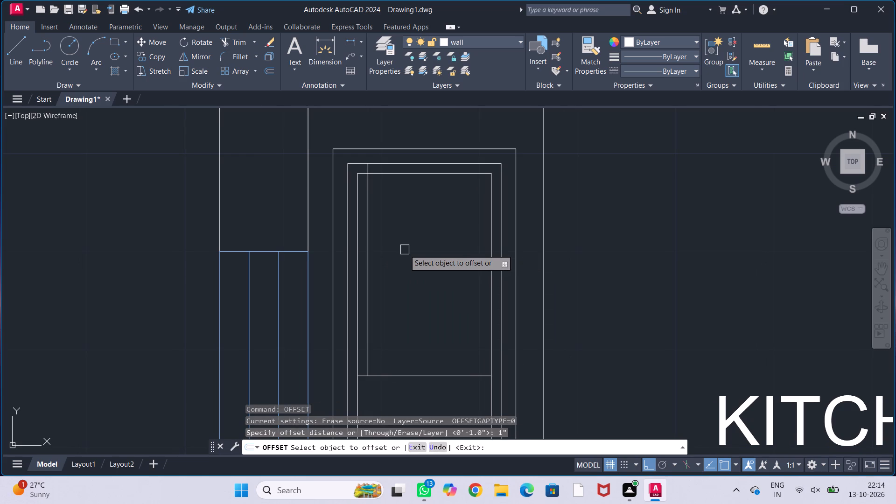
pyautogui.click(371, 294)
pyautogui.click(409, 303)
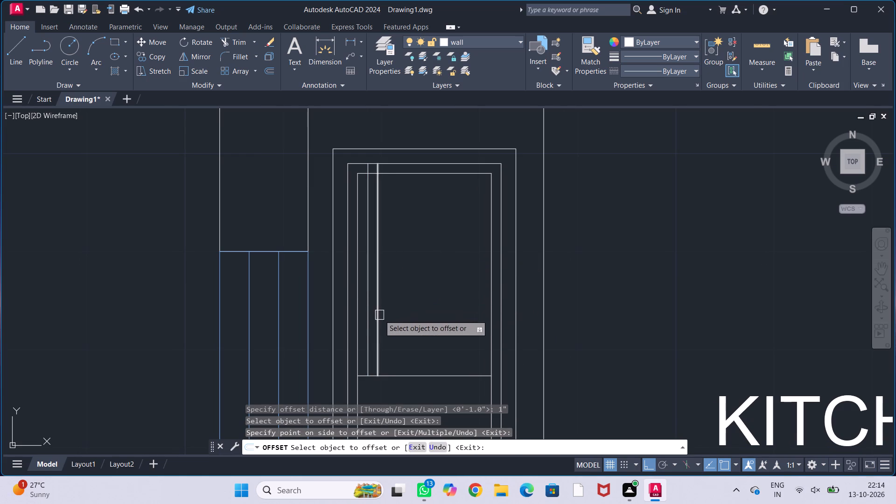
pyautogui.click(379, 315)
pyautogui.click(441, 315)
pyautogui.click(392, 323)
pyautogui.click(434, 322)
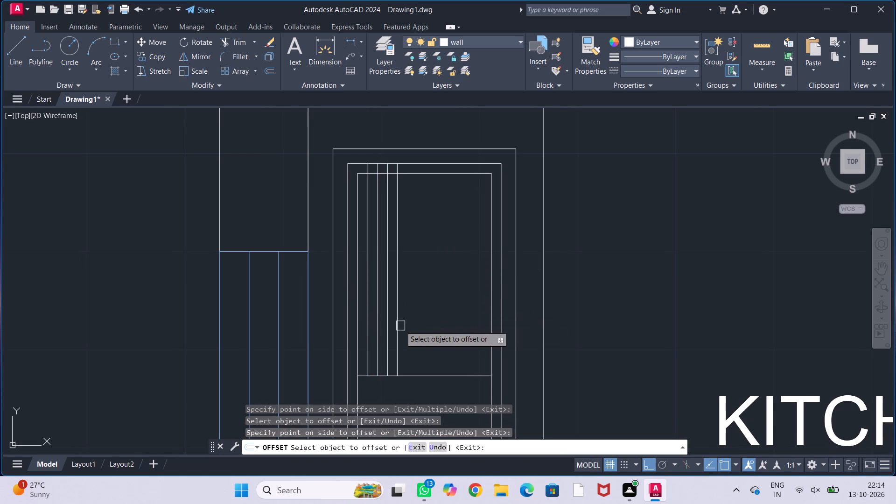
pyautogui.click(400, 326)
pyautogui.click(441, 325)
pyautogui.click(409, 331)
pyautogui.click(462, 328)
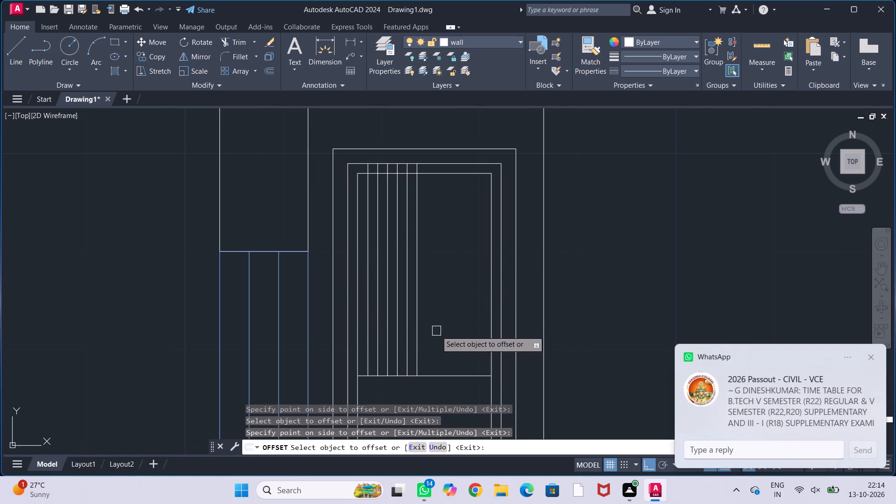
# Continue the 1" offsets with seven more parallel lines until they reach the innermost rectangle's far side.
pyautogui.click(418, 335)
pyautogui.click(451, 334)
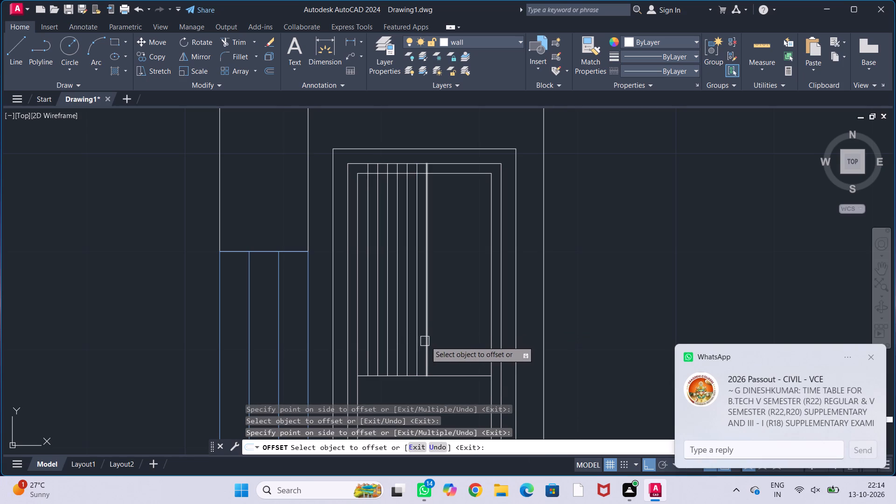
pyautogui.click(428, 341)
pyautogui.click(468, 340)
pyautogui.click(441, 349)
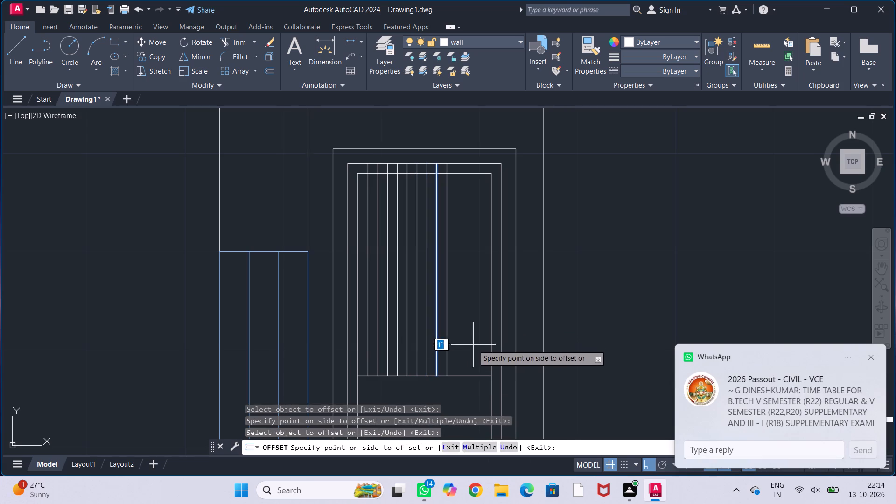
pyautogui.click(473, 345)
pyautogui.click(446, 350)
pyautogui.click(495, 347)
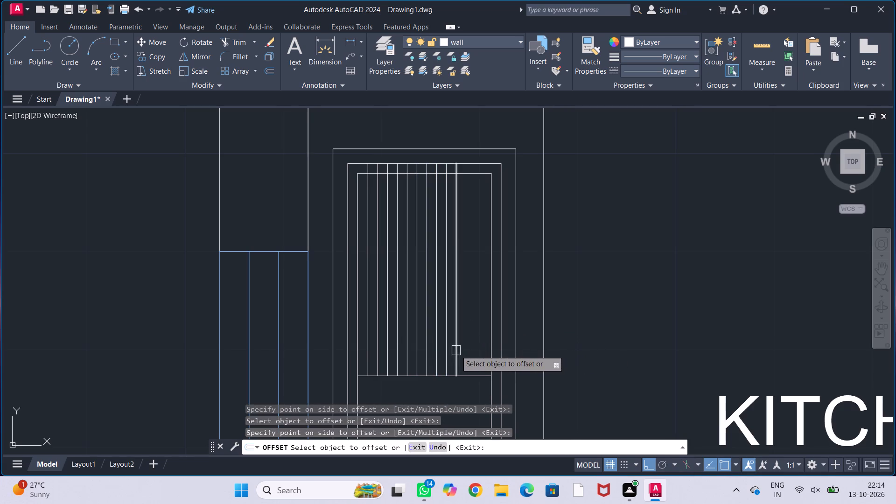
pyautogui.click(456, 350)
pyautogui.click(488, 350)
pyautogui.click(467, 351)
pyautogui.click(489, 351)
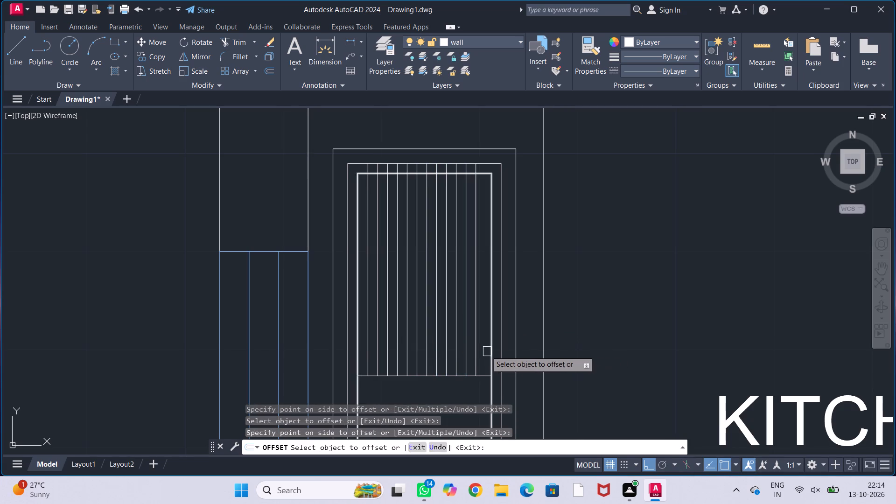
pyautogui.click(475, 350)
pyautogui.click(497, 349)
pyautogui.press('Escape')
pyautogui.press('`')
pyautogui.press('Escape')
pyautogui.press('Escape')
pyautogui.press('Escape')
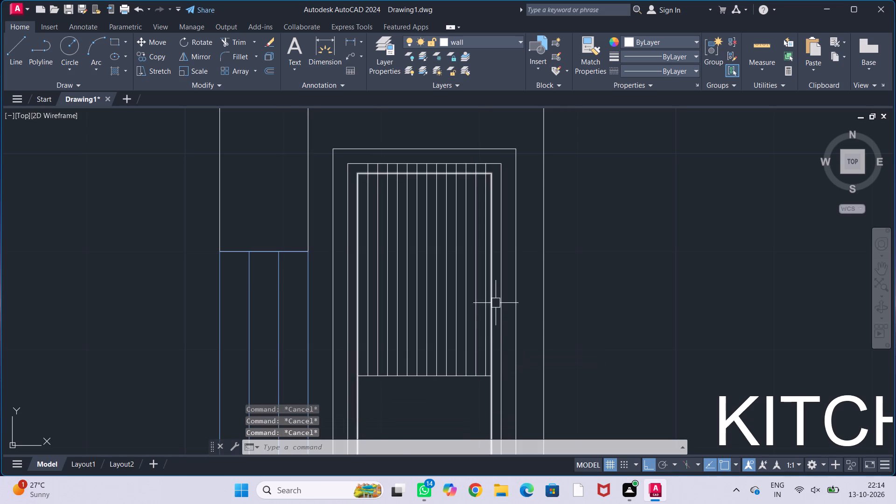
pyautogui.press('Escape')
# Draw a small, narrow upright rectangle slightly window-side of centre in the fixture's empty lower compartment.
pyautogui.scroll(-1, 495, 302)
pyautogui.scroll(-1, 481, 339)
pyautogui.moveTo(481, 341); pyautogui.dragTo(473, 233, button='middle')
pyautogui.scroll(2, 449, 288)
pyautogui.moveTo(455, 280); pyautogui.dragTo(461, 226, button='middle')
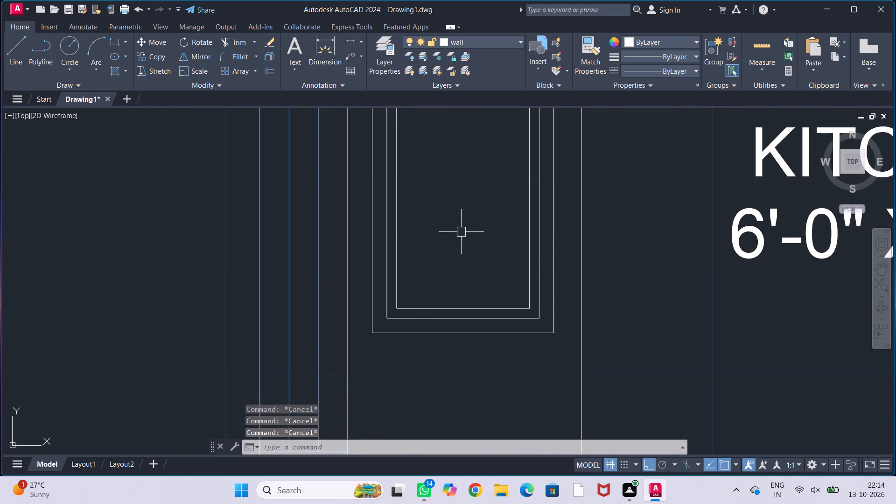
pyautogui.moveTo(461, 243); pyautogui.dragTo(452, 242, button='middle')
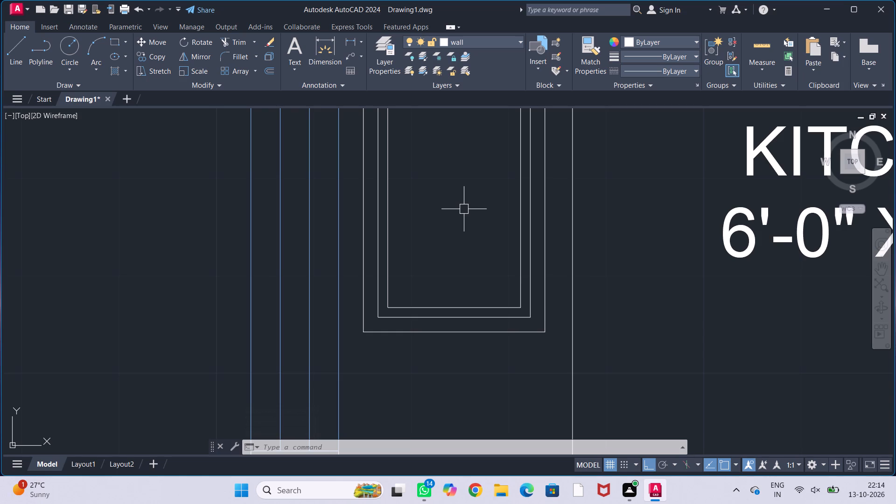
pyautogui.moveTo(464, 207); pyautogui.dragTo(445, 266, button='middle')
pyautogui.scroll(1, 444, 274)
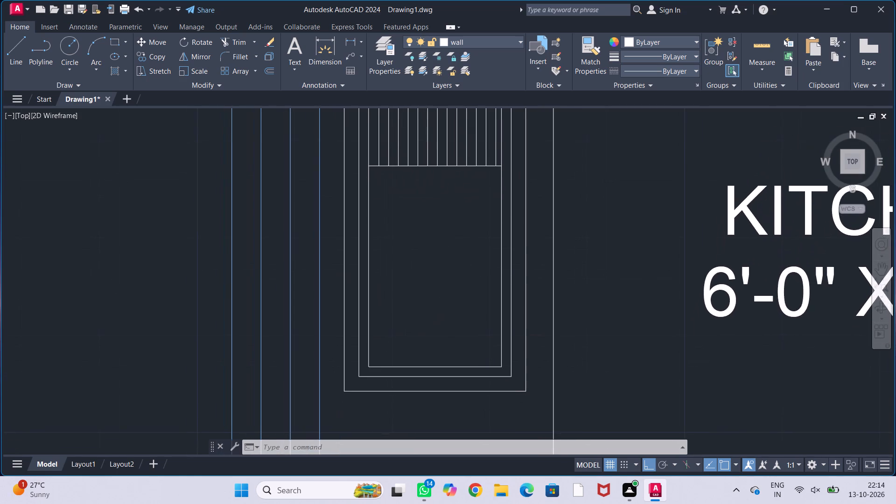
pyautogui.moveTo(425, 291); pyautogui.dragTo(439, 278, button='middle')
pyautogui.write('REC')
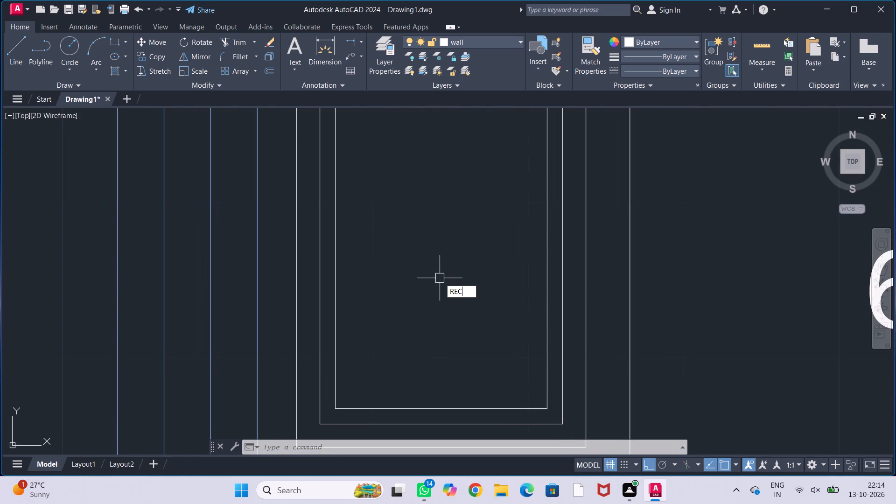
pyautogui.press('Return')
pyautogui.click(408, 196)
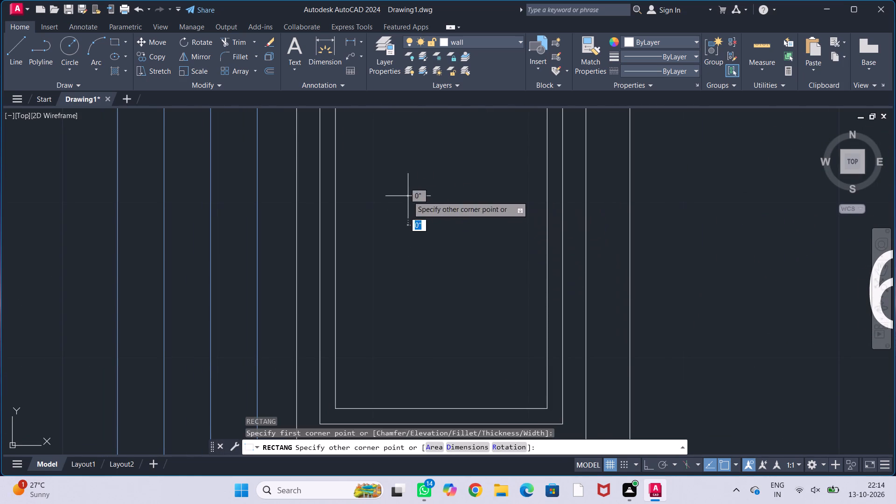
pyautogui.click(415, 275)
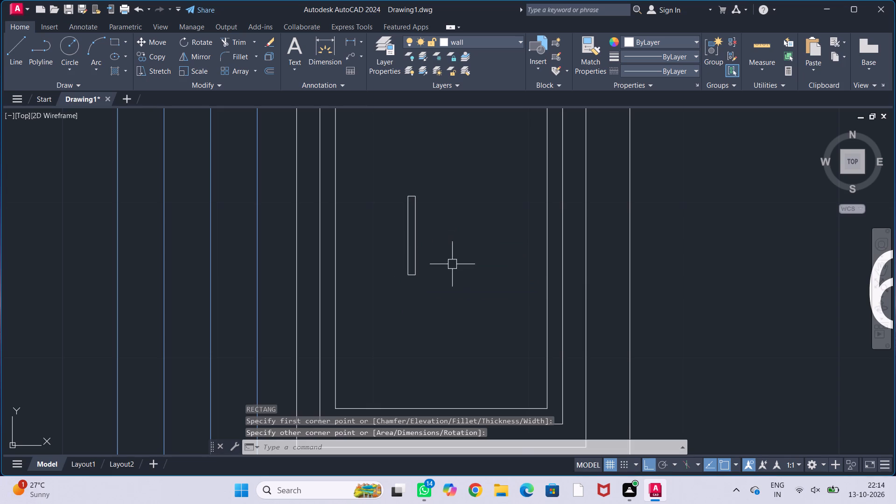
# Rotate the narrow upright rectangle in the sink bowl 270° about its upper window-side corner, so it lies horizontally toward the window.
pyautogui.moveTo(442, 245); pyautogui.dragTo(439, 285, button='middle')
pyautogui.scroll(-1, 440, 275)
pyautogui.moveTo(440, 275); pyautogui.dragTo(419, 263, button='middle')
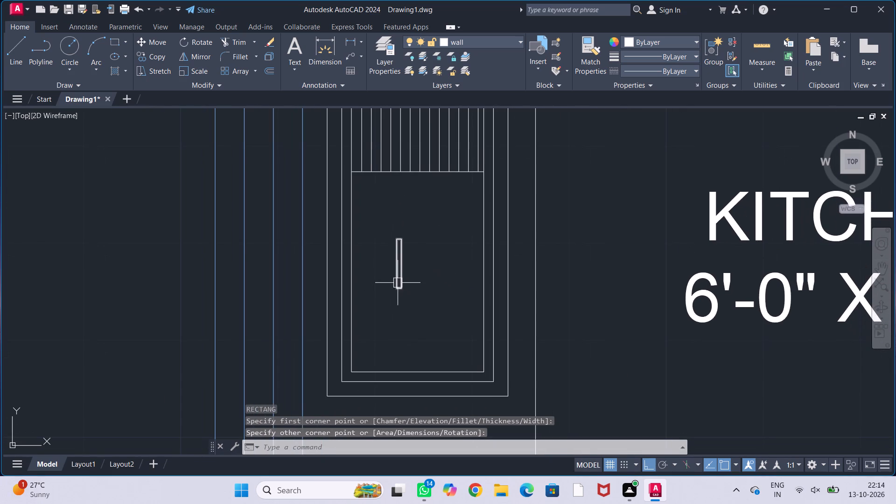
pyautogui.click(398, 282)
pyautogui.write('RO')
pyautogui.press('Return')
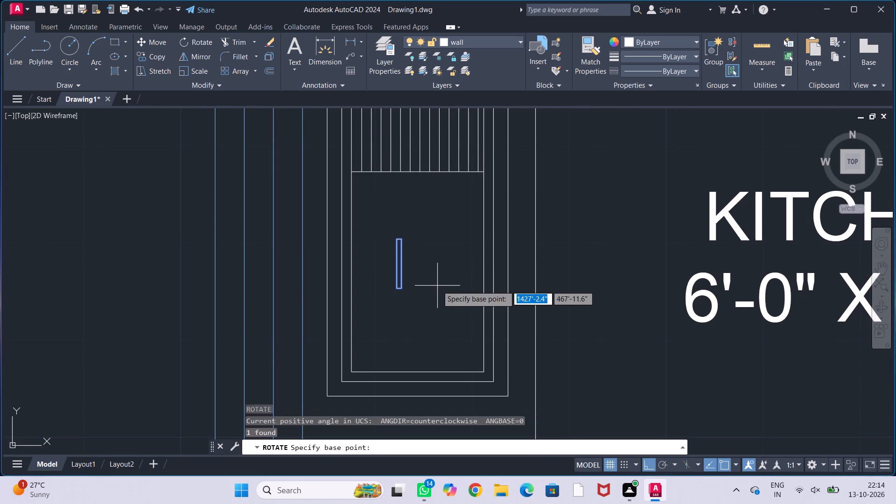
pyautogui.click(393, 238)
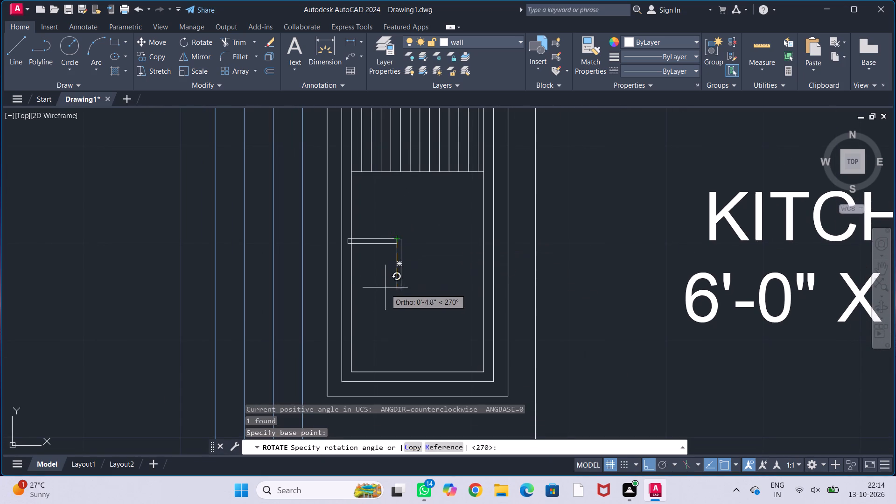
pyautogui.click(395, 309)
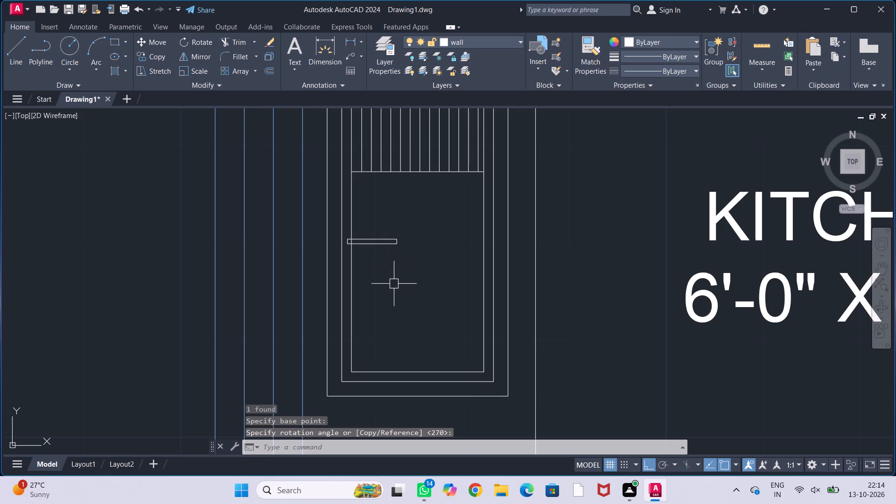
# Draw two concentric circles, about 0.9" and 0.4" in radius, just below the rotated narrow rectangle in the sink bowl.
pyautogui.moveTo(394, 284); pyautogui.dragTo(380, 274, button='middle')
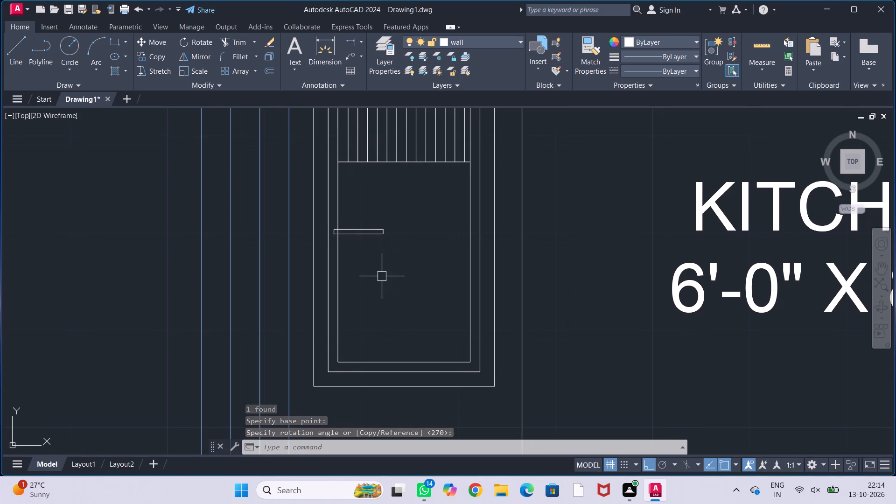
pyautogui.moveTo(382, 276); pyautogui.dragTo(378, 268, button='middle')
pyautogui.press('c')
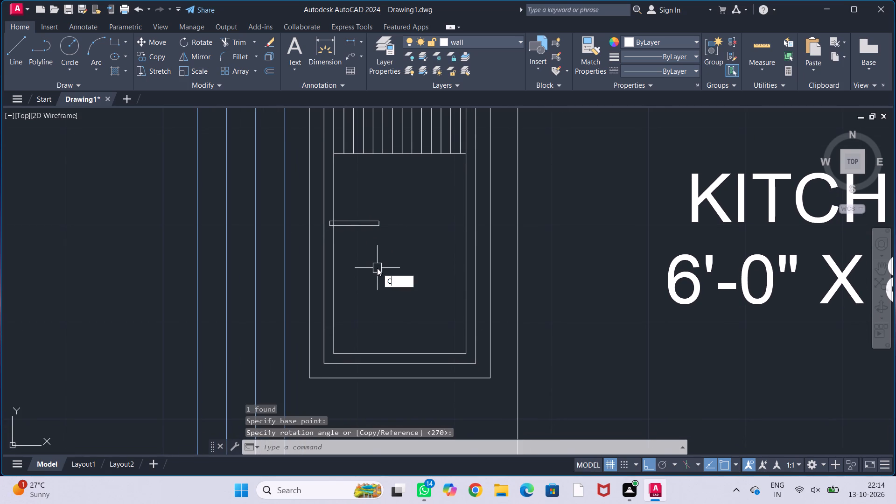
pyautogui.press('Return')
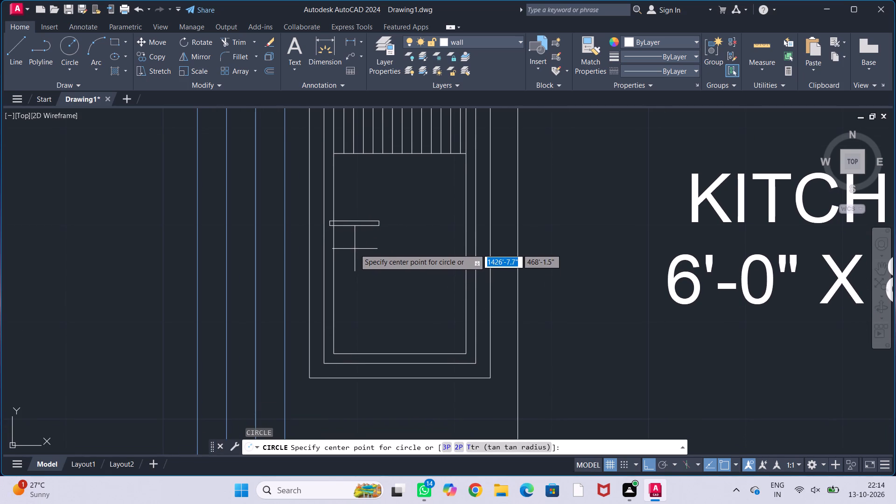
pyautogui.click(356, 257)
pyautogui.click(360, 266)
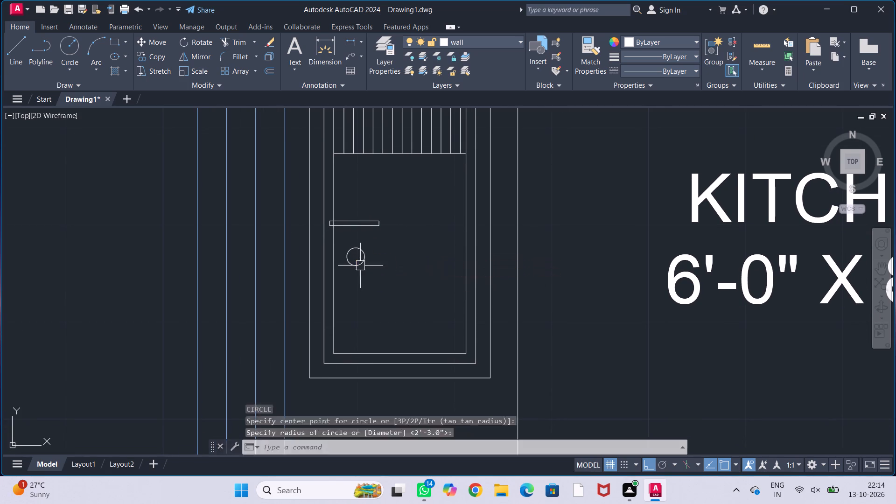
pyautogui.press('c')
pyautogui.press('Return')
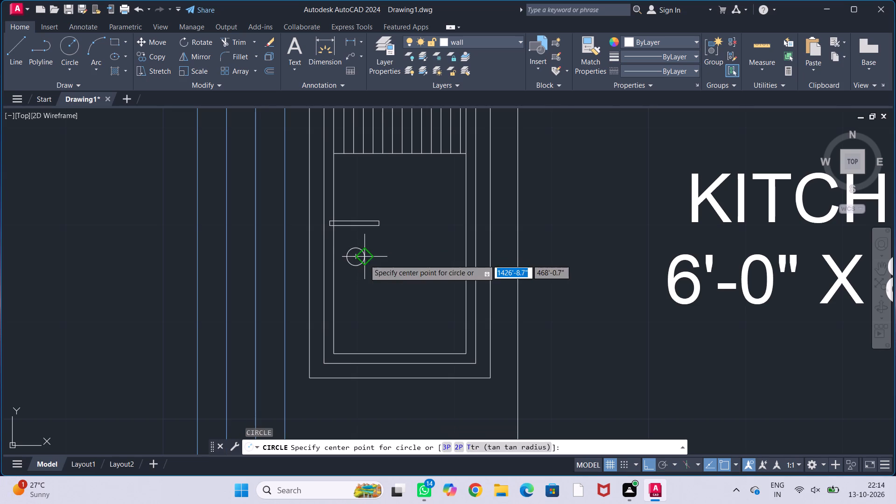
pyautogui.scroll(2, 357, 254)
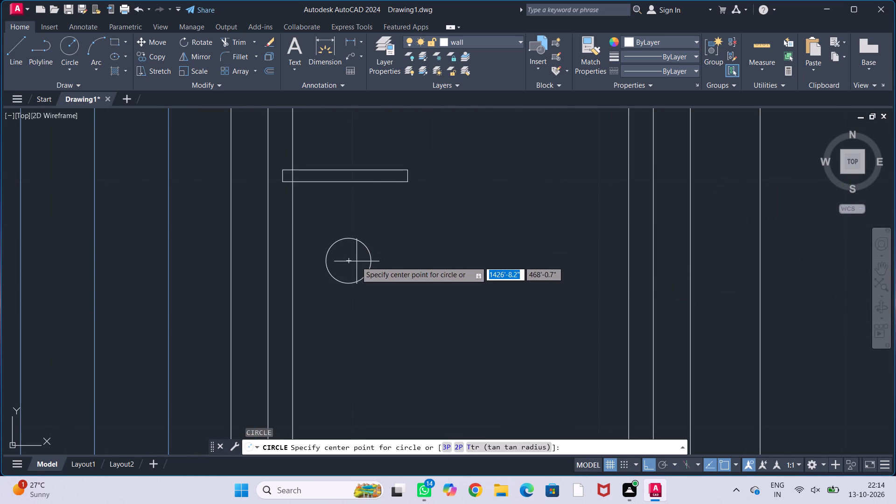
pyautogui.click(349, 261)
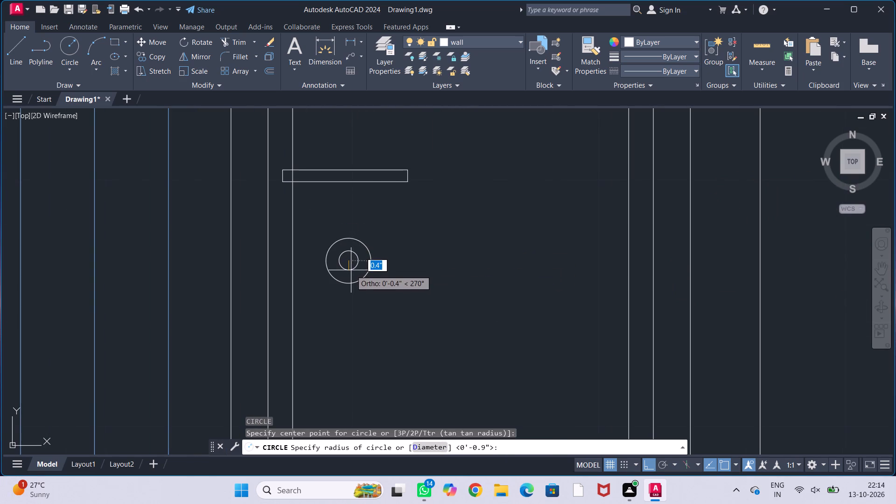
pyautogui.click(351, 270)
pyautogui.press('Escape')
pyautogui.press('Escape')
pyautogui.press('Escape')
pyautogui.press('Escape')
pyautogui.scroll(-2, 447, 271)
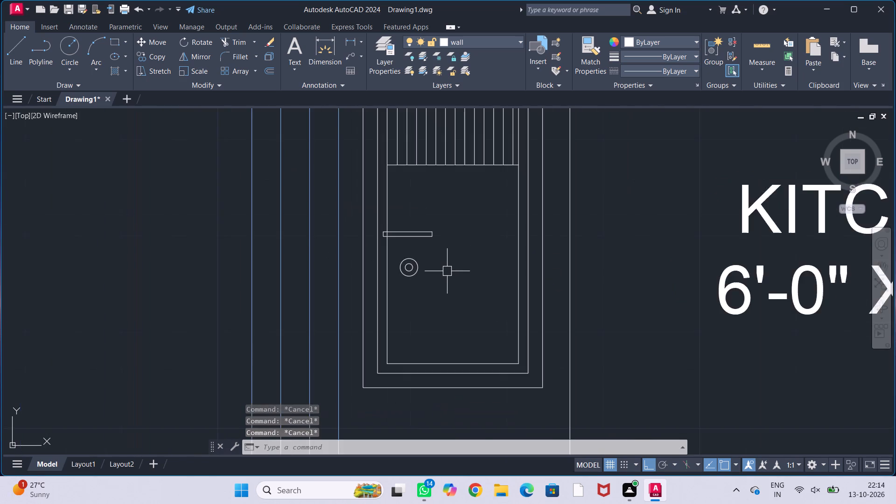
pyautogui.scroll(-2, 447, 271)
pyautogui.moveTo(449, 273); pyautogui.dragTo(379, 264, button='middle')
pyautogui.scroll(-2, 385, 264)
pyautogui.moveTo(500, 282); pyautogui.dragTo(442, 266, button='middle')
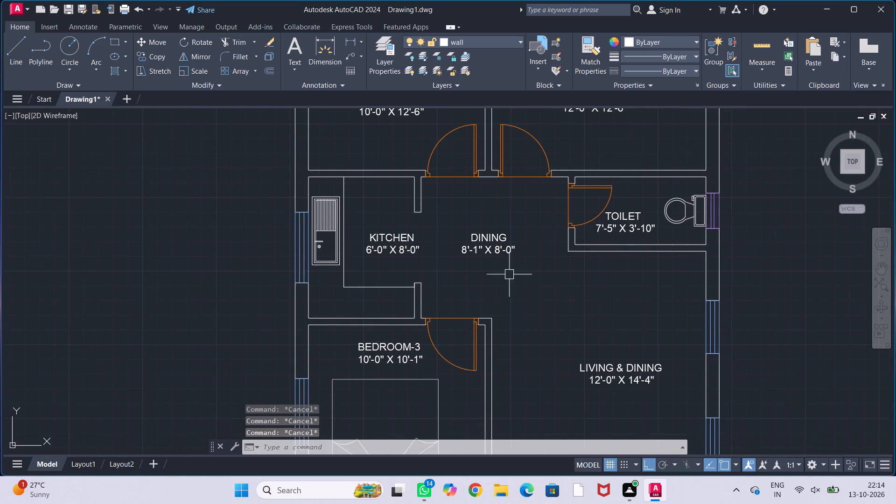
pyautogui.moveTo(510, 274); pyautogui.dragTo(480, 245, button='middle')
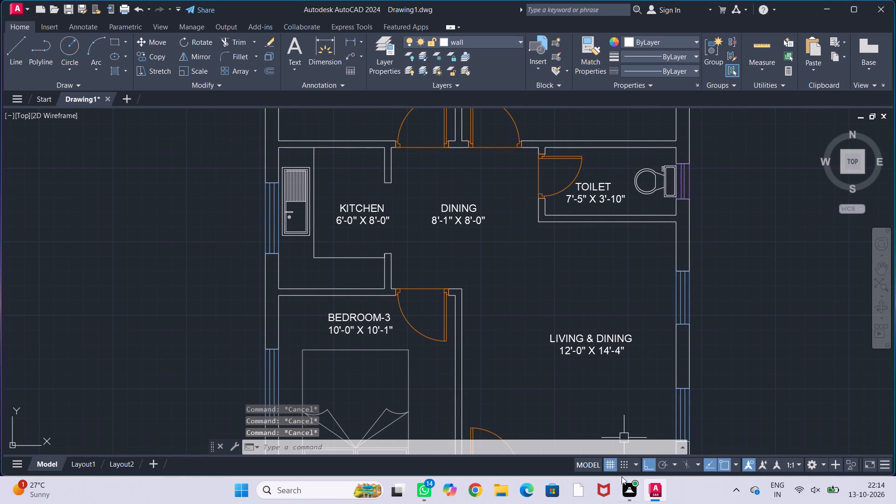
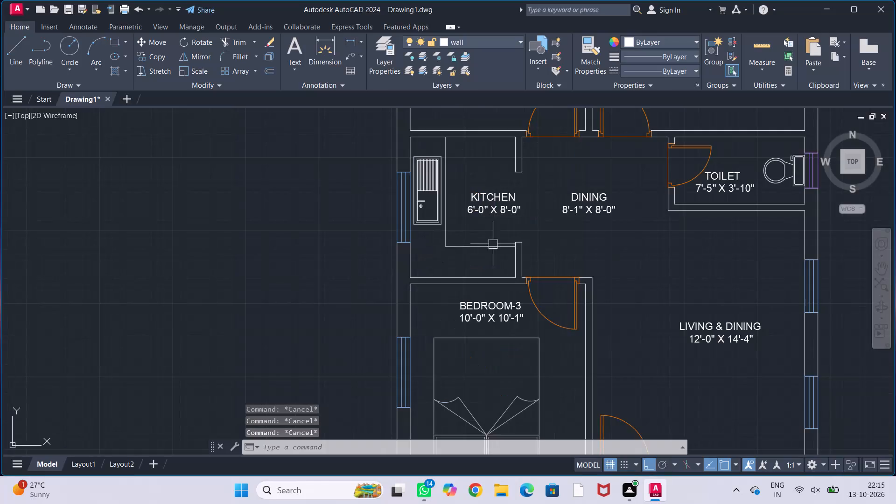
# Draw a stove rectangle about 3'-3" by 1'-1" in the kitchen counter's short leg beside the Bedroom-3 wall.
pyautogui.scroll(2, 452, 274)
pyautogui.moveTo(495, 261); pyautogui.dragTo(471, 268, button='middle')
pyautogui.scroll(1, 469, 260)
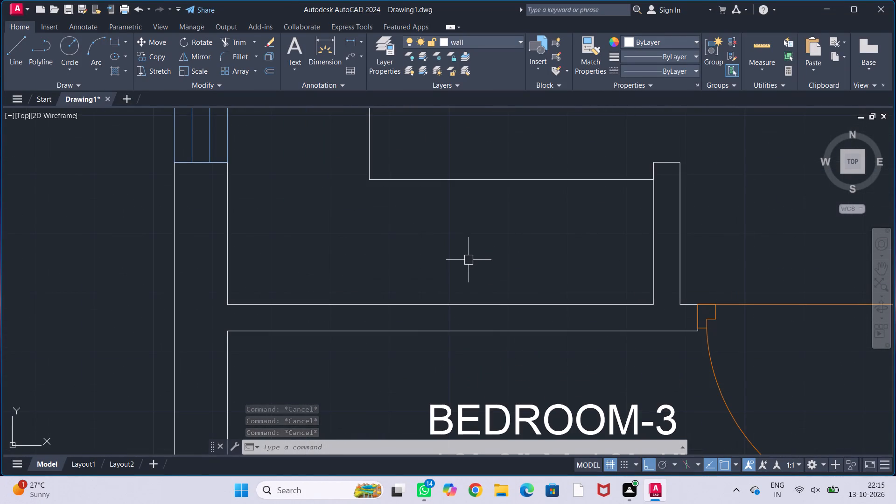
pyautogui.write('REC')
pyautogui.press('Return')
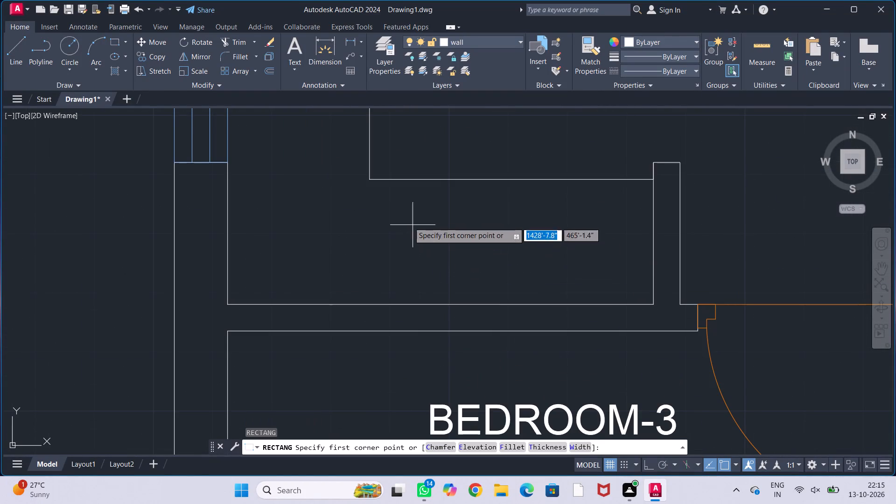
pyautogui.click(384, 205)
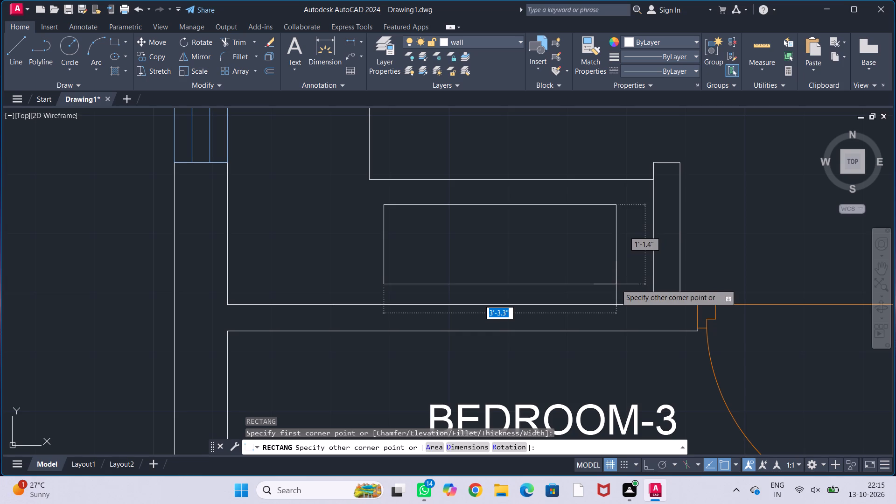
pyautogui.click(616, 284)
pyautogui.press('Escape')
pyautogui.press('Escape')
pyautogui.press('Escape')
pyautogui.press('Escape')
# Draw a burner circle about 4.7" in radius at the window-side end of the stove rectangle.
pyautogui.press('c')
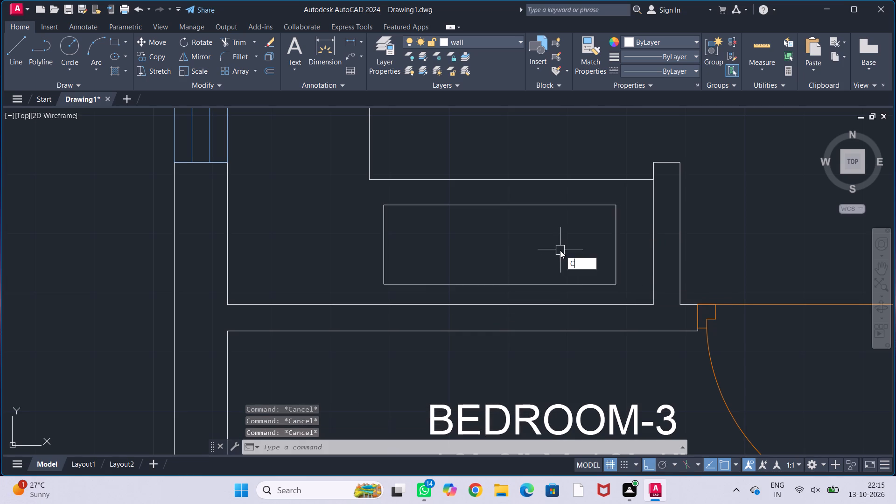
pyautogui.press('Return')
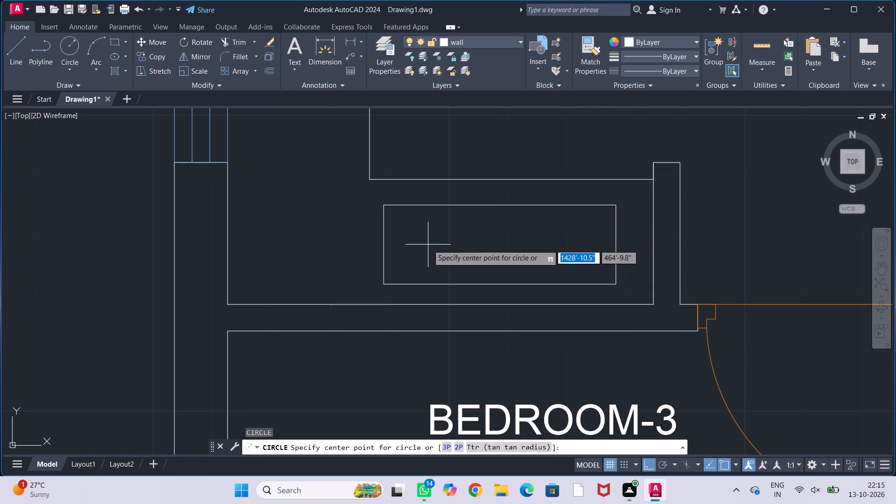
pyautogui.click(419, 244)
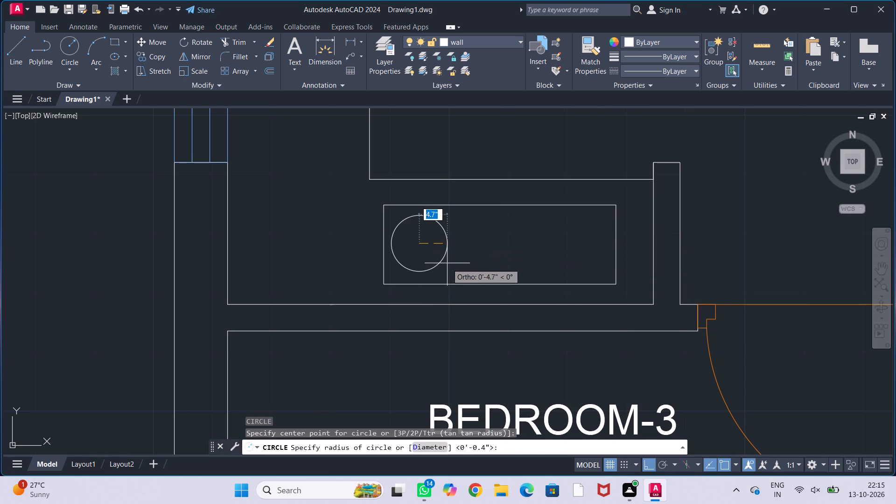
pyautogui.click(447, 263)
# Copy the burner circle horizontally to the opposite end of the stove rectangle.
pyautogui.click(450, 256)
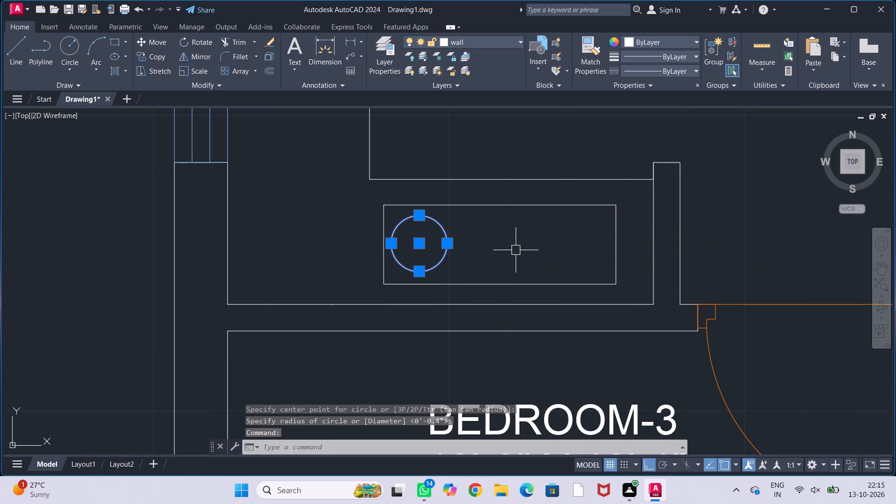
pyautogui.write('CO')
pyautogui.press('Return')
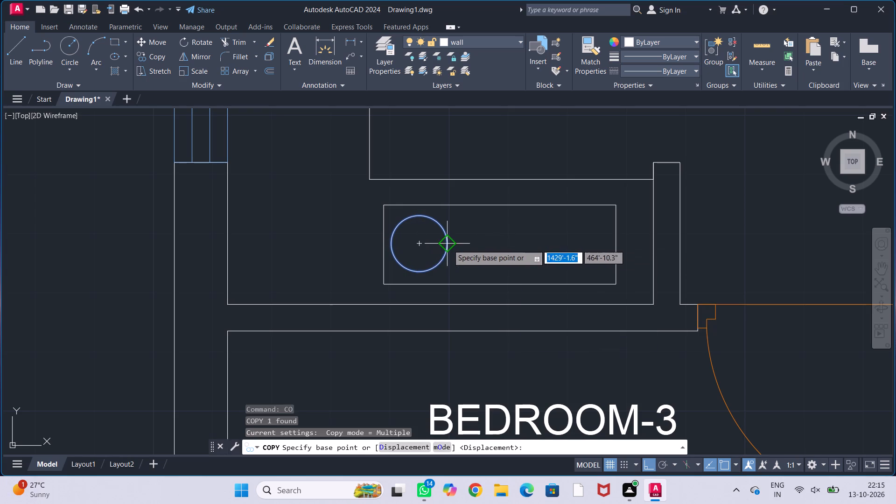
pyautogui.click(417, 245)
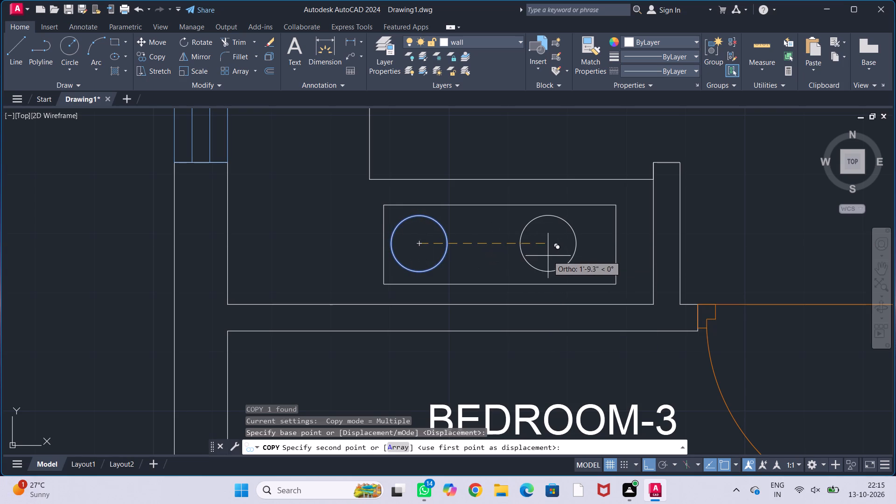
pyautogui.click(581, 259)
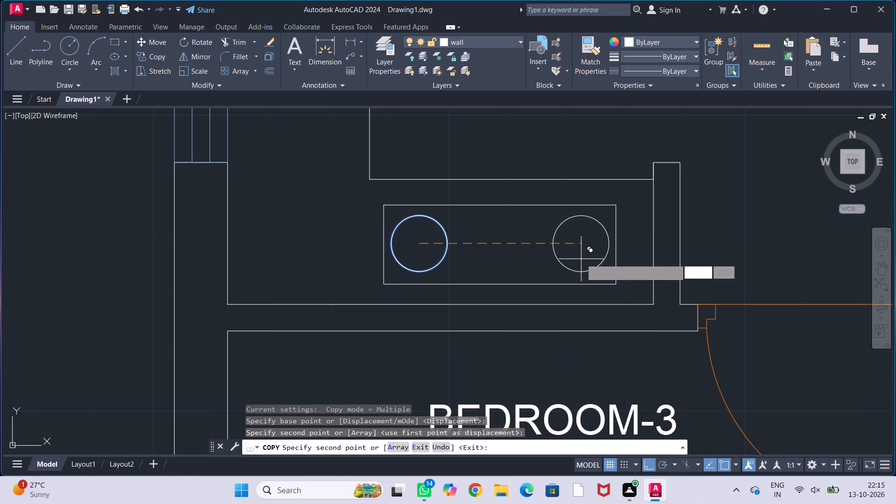
pyautogui.press('Escape')
pyautogui.press('Escape')
pyautogui.press('Escape')
pyautogui.press('Escape')
# Draw a concentric inner circle about 1.6" in radius inside the window-side burner.
pyautogui.moveTo(530, 245); pyautogui.dragTo(394, 254, button='middle')
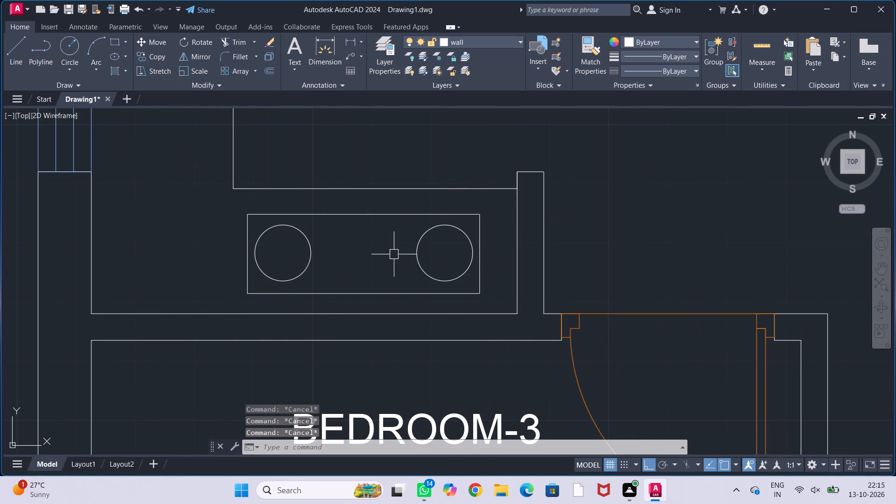
pyautogui.moveTo(392, 253); pyautogui.dragTo(448, 246, button='middle')
pyautogui.scroll(1, 315, 240)
pyautogui.moveTo(320, 240); pyautogui.dragTo(391, 238, button='middle')
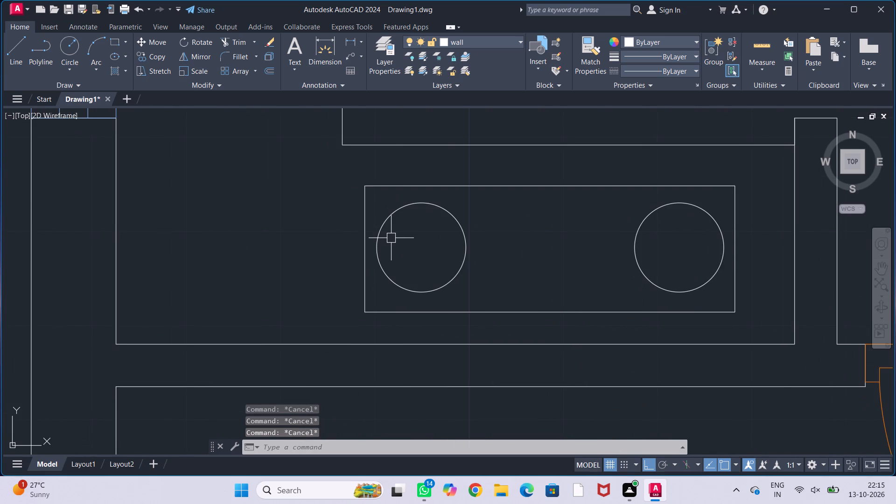
pyautogui.press('c')
pyautogui.press('Return')
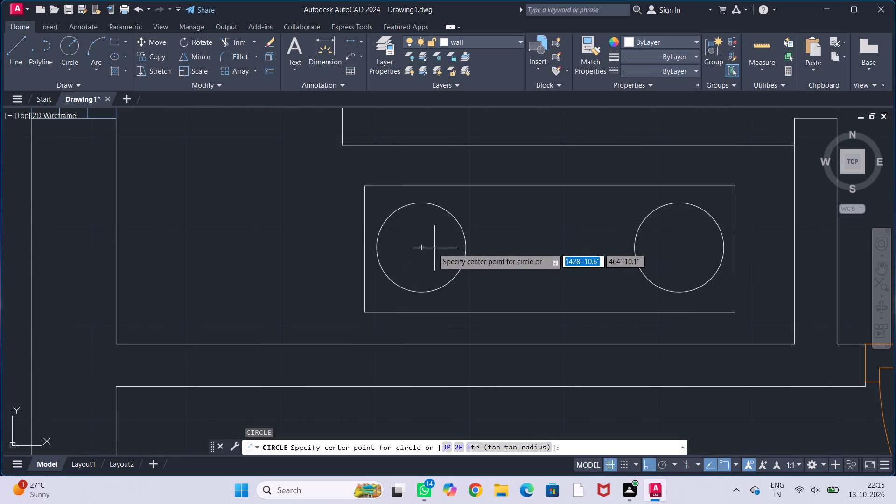
pyautogui.click(423, 248)
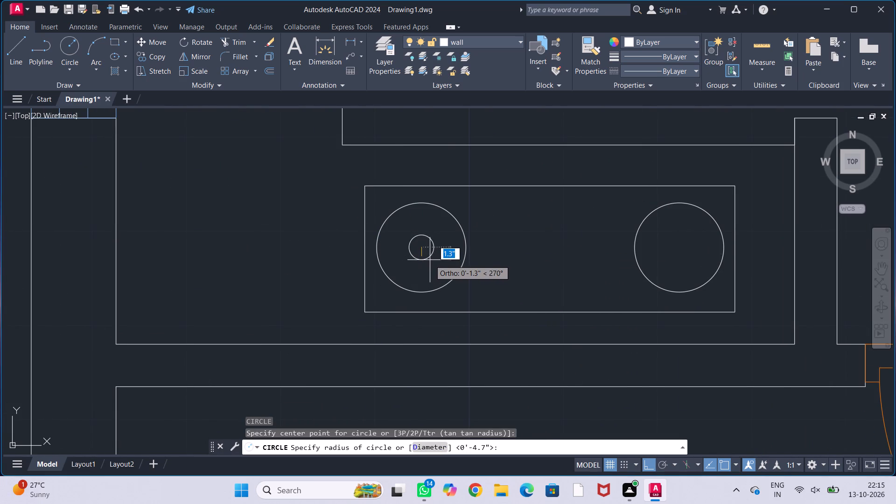
pyautogui.click(432, 262)
pyautogui.press('Escape')
pyautogui.press('Escape')
pyautogui.press('Escape')
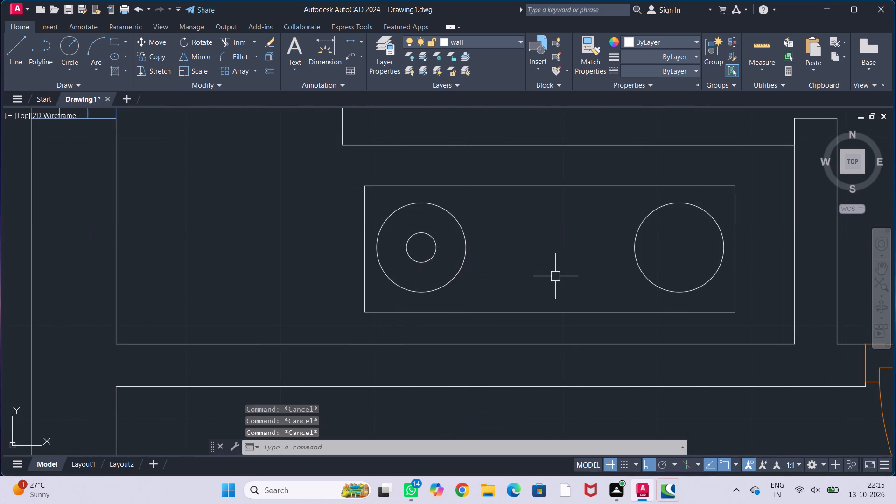
# Draw a concentric inner circle about 1.6" in radius inside the burner farther from the window.
pyautogui.moveTo(555, 276); pyautogui.dragTo(476, 261, button='middle')
pyautogui.press('c')
pyautogui.press('Return')
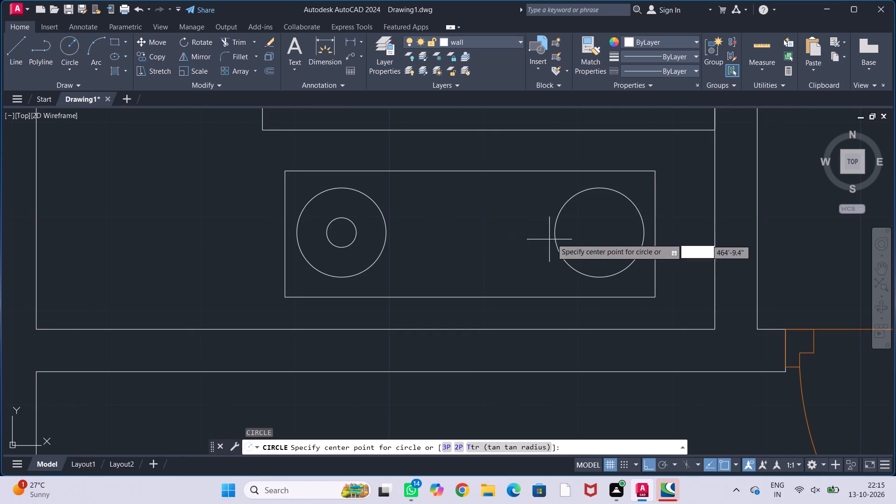
pyautogui.click(602, 236)
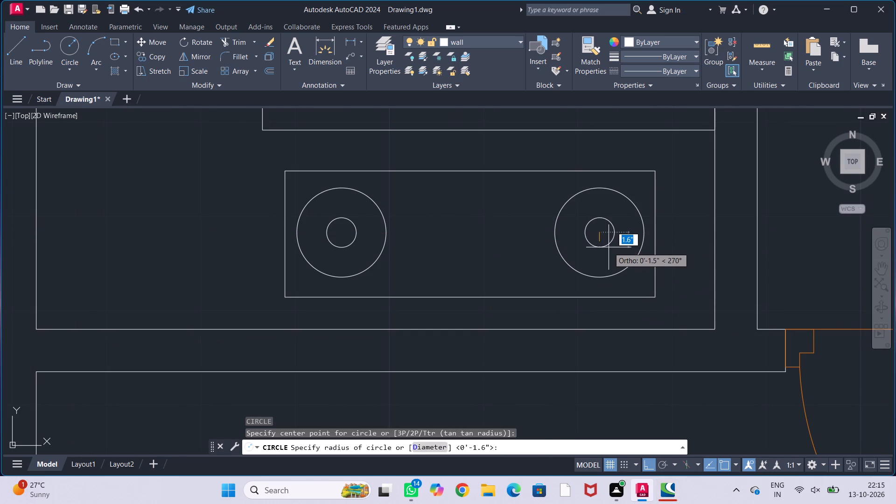
pyautogui.click(609, 248)
pyautogui.press('Escape')
pyautogui.press('Escape')
pyautogui.press('Escape')
# Draw a vertical line across the window-side burner, from the outer circle's top quadrant to its bottom quadrant.
pyautogui.moveTo(374, 236); pyautogui.dragTo(374, 236, button='middle')
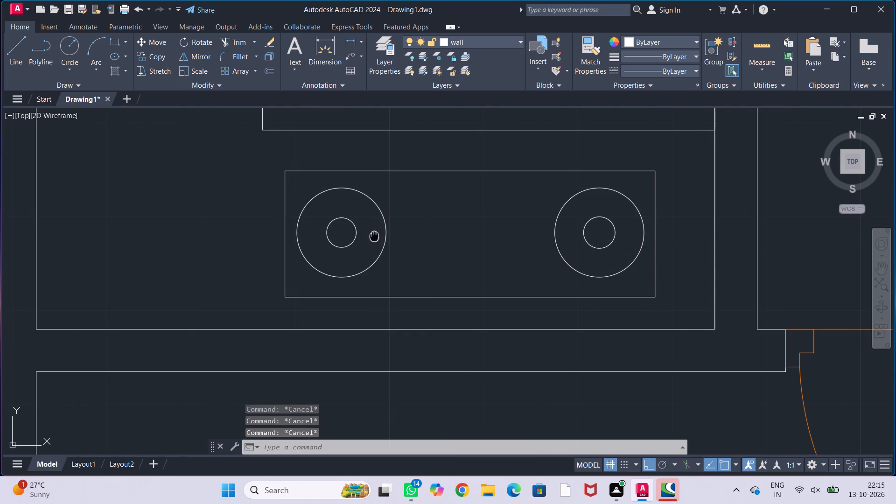
pyautogui.moveTo(374, 236); pyautogui.dragTo(492, 254, button='middle')
pyautogui.scroll(2, 469, 249)
pyautogui.moveTo(498, 251); pyautogui.dragTo(500, 233, button='middle')
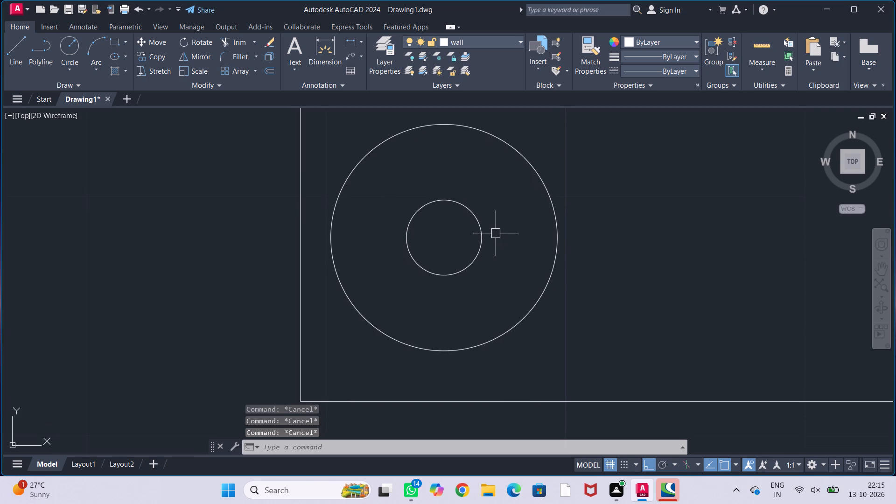
pyautogui.press('l')
pyautogui.press('Return')
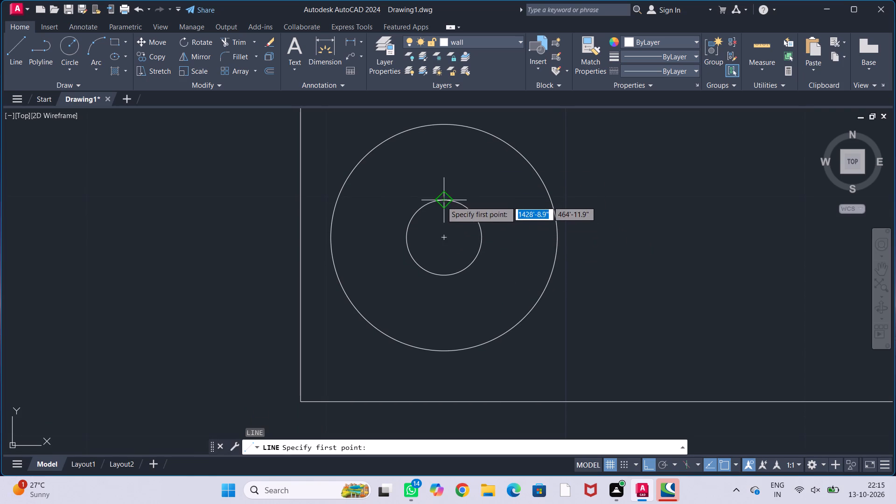
pyautogui.click(444, 124)
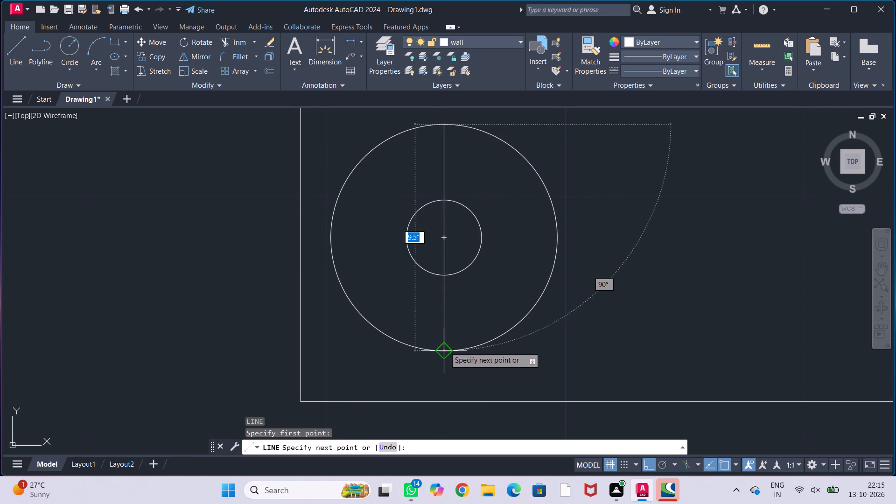
pyautogui.click(445, 347)
pyautogui.press('Escape')
pyautogui.press('Escape')
pyautogui.press('Escape')
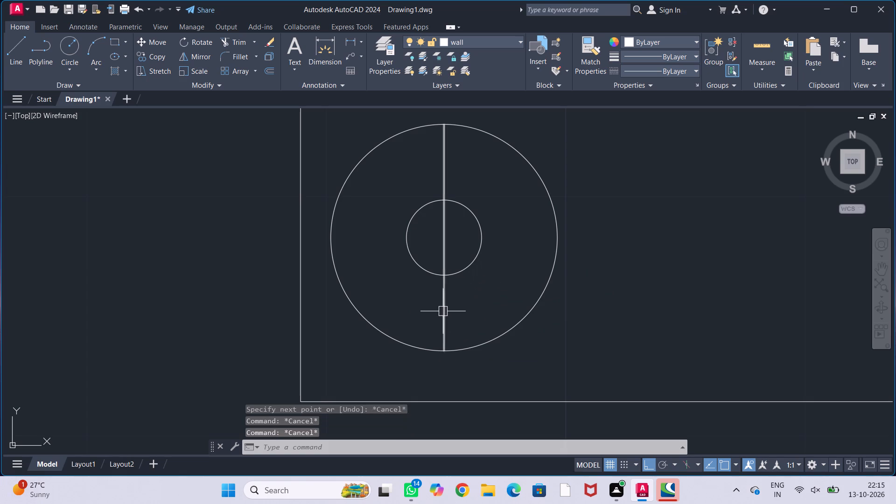
# Lengthen the burner's vertical line by 1" beyond the outer circle at both its upper and lower ends.
pyautogui.click(442, 312)
pyautogui.scroll(-1, 466, 275)
pyautogui.click(454, 180)
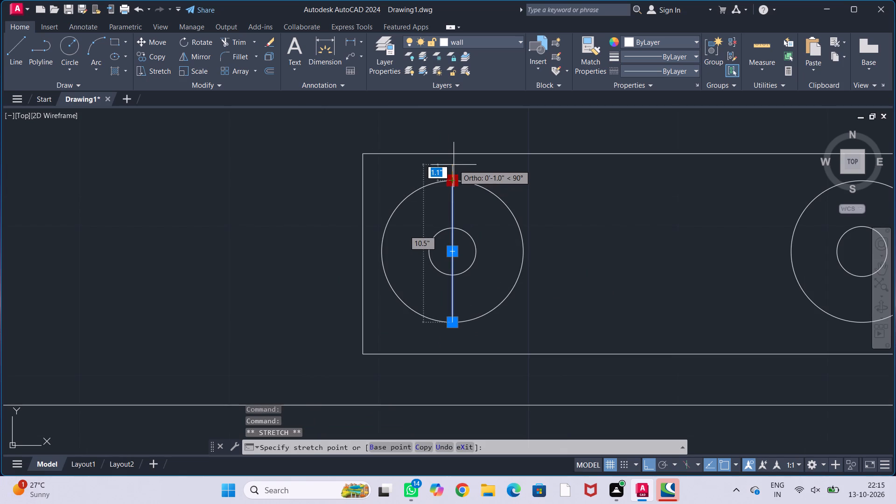
pyautogui.write('1"')
pyautogui.press('Return')
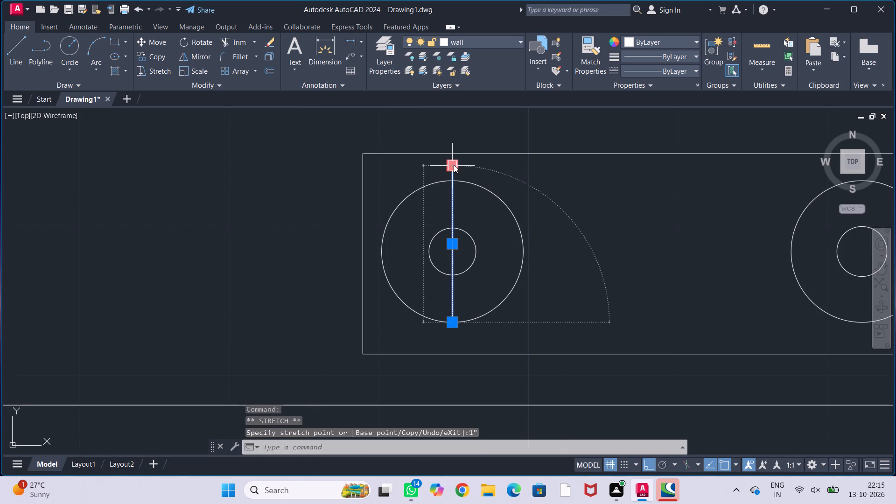
pyautogui.moveTo(449, 325); pyautogui.dragTo(449, 333)
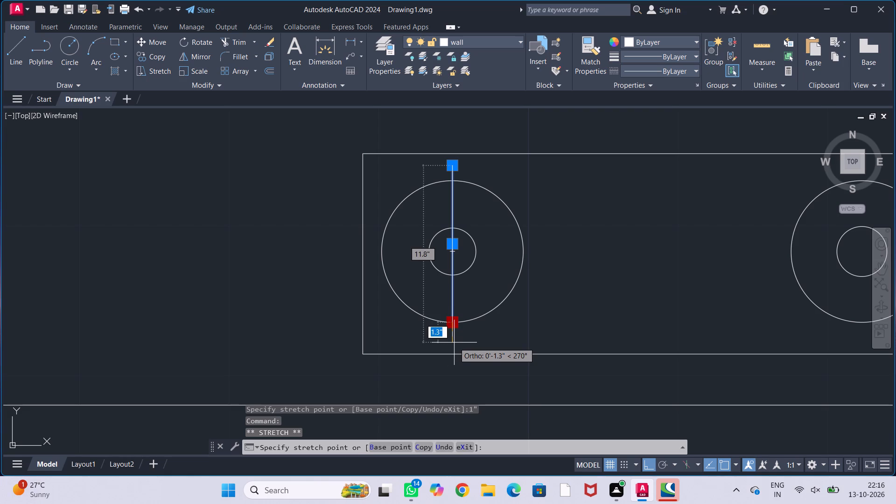
pyautogui.write('1"')
pyautogui.press('Return')
pyautogui.press('Escape')
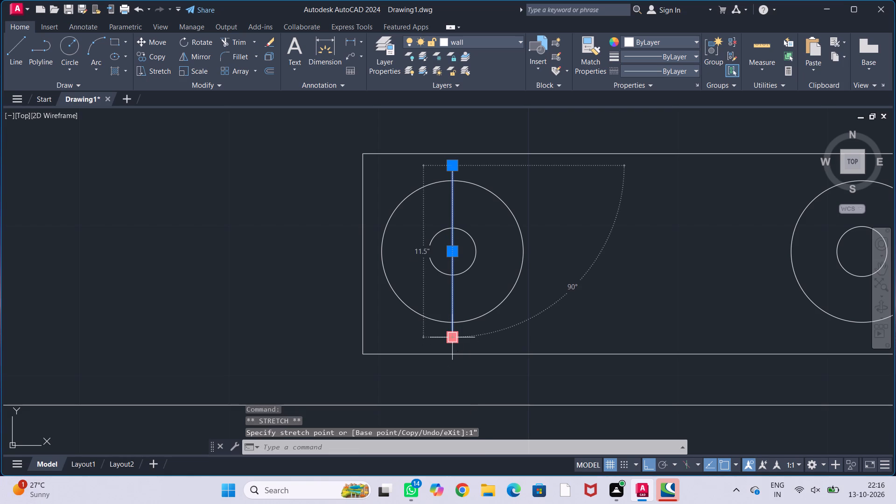
pyautogui.press('Escape')
pyautogui.press('Escape')
pyautogui.press('Escape')
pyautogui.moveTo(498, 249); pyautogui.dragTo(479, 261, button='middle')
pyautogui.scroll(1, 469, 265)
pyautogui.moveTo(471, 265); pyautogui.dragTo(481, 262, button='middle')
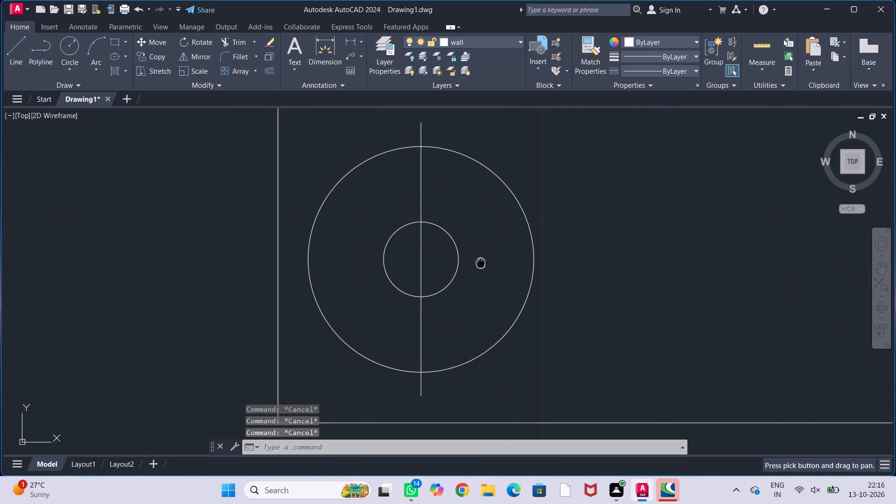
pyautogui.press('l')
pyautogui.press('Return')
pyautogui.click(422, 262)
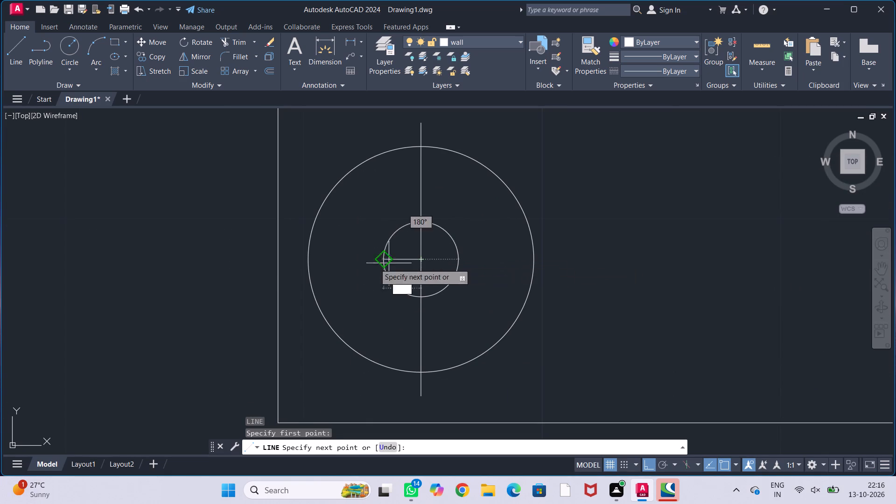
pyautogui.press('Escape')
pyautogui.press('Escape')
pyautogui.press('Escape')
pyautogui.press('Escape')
# Draw a horizontal line across the window-side burner between the outer circle's two side quadrants.
pyautogui.press('l')
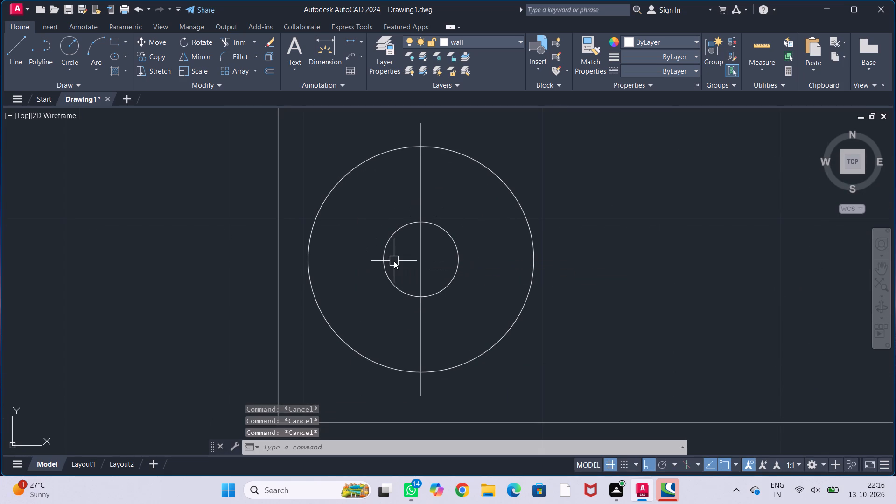
pyautogui.press('Return')
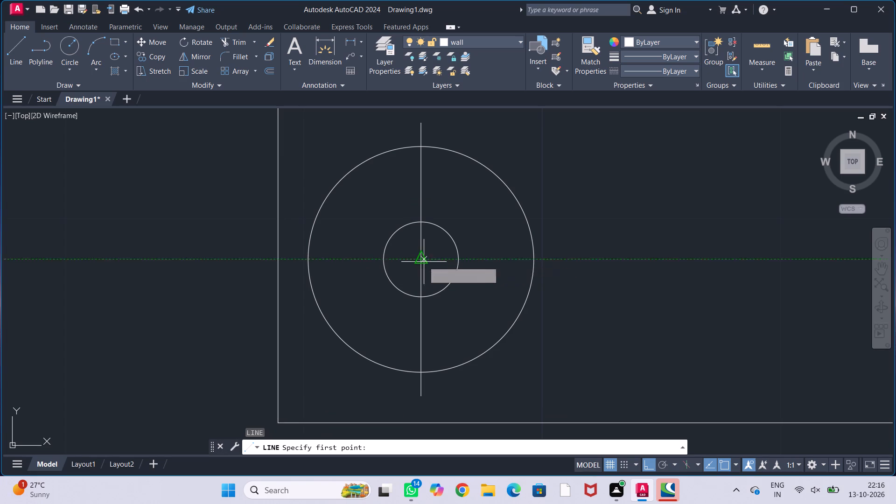
pyautogui.click(309, 260)
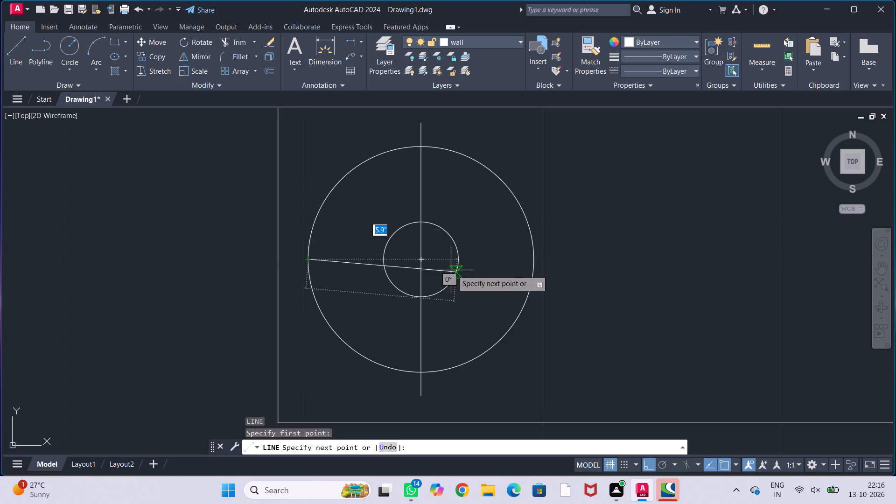
pyautogui.click(535, 260)
pyautogui.press('Escape')
pyautogui.press('Escape')
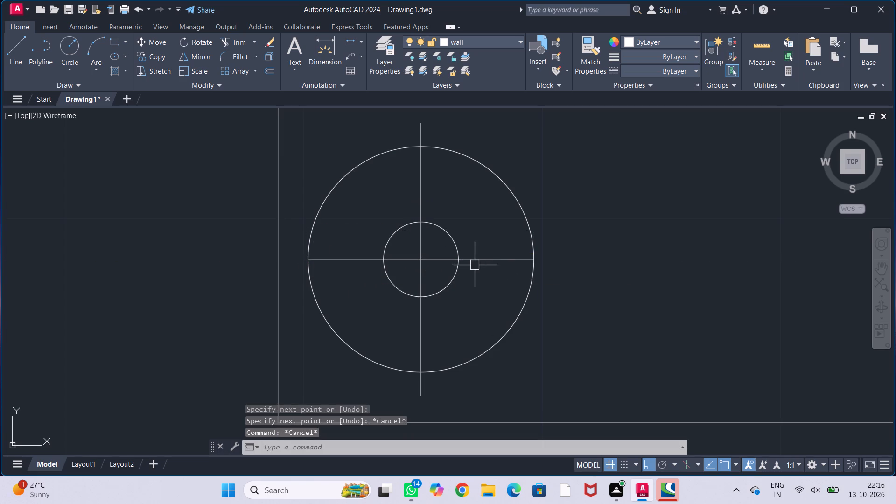
pyautogui.press('Escape')
# Lengthen the window-side burner's horizontal line by 1" beyond the outer circle at both ends.
pyautogui.click(511, 258)
pyautogui.click(537, 261)
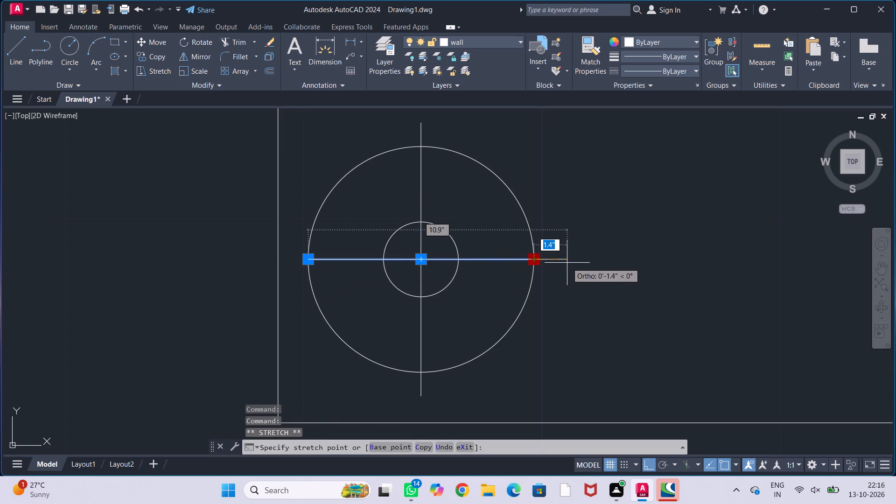
pyautogui.write('1"')
pyautogui.press('Return')
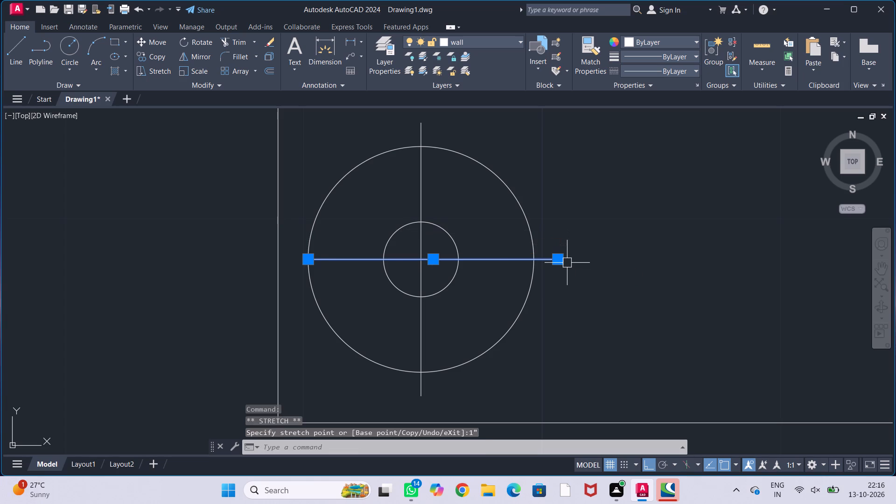
pyautogui.click(304, 265)
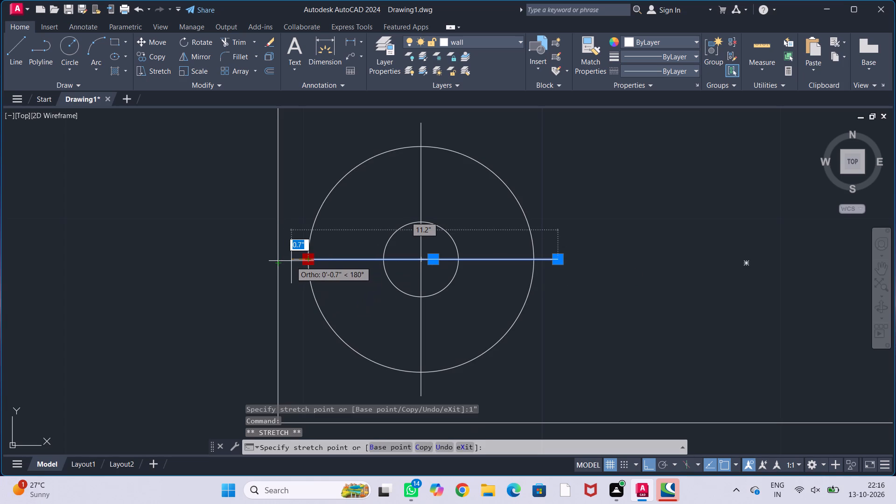
pyautogui.write('1"')
pyautogui.press('Return')
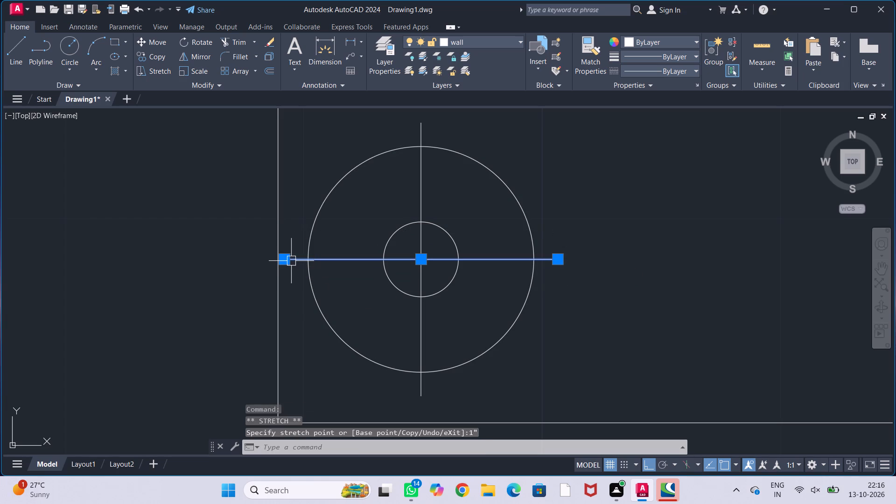
pyautogui.press('Escape')
pyautogui.press('Escape')
pyautogui.press('Escape')
pyautogui.press('Escape')
# Copy the window-side burner's two cross lines from their intersection to the centre of the other burner.
pyautogui.click(421, 245)
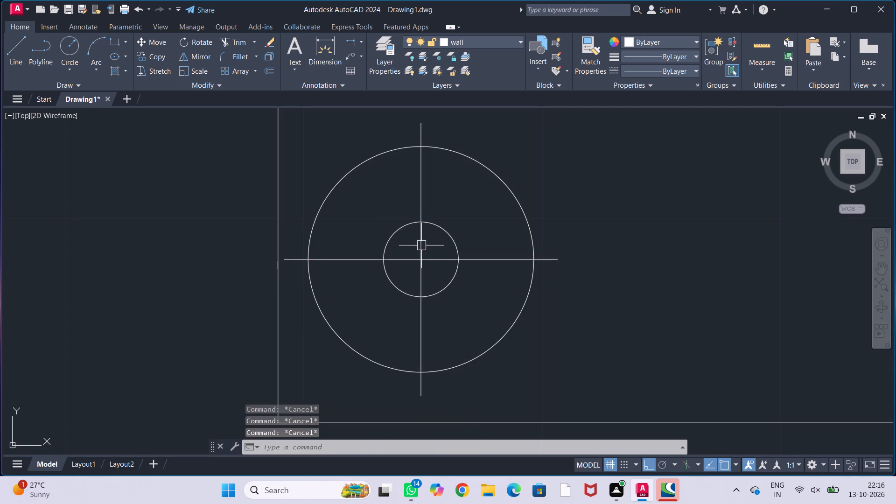
pyautogui.click(448, 258)
pyautogui.write('CO')
pyautogui.press('Return')
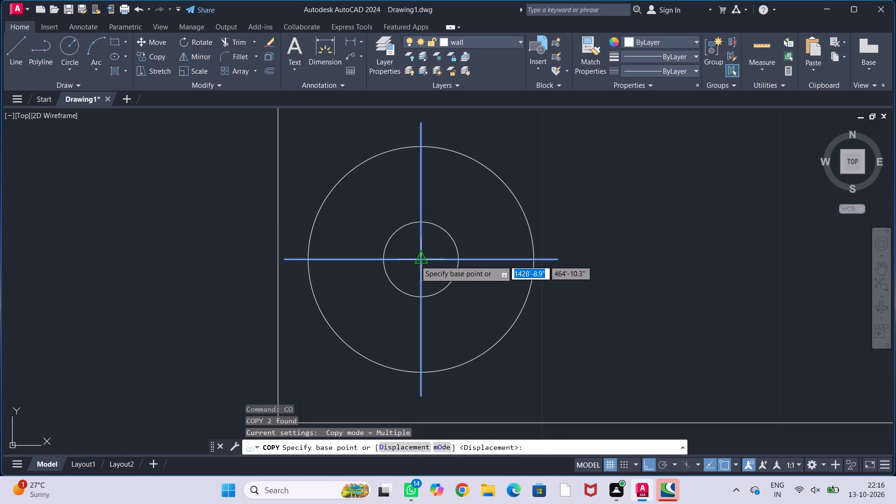
pyautogui.click(415, 260)
pyautogui.scroll(-2, 587, 270)
pyautogui.moveTo(650, 271); pyautogui.dragTo(459, 263, button='middle')
pyautogui.scroll(2, 616, 258)
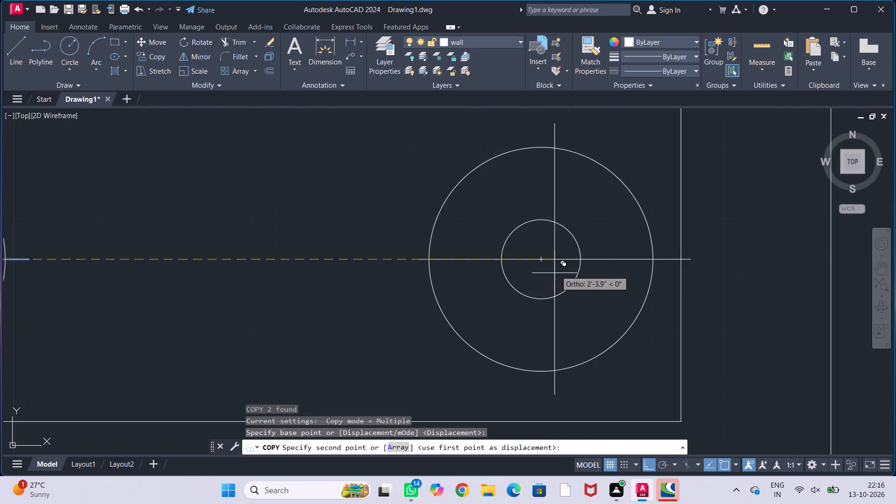
pyautogui.click(539, 254)
pyautogui.press('Escape')
pyautogui.press('Escape')
pyautogui.press('Escape')
pyautogui.press('Escape')
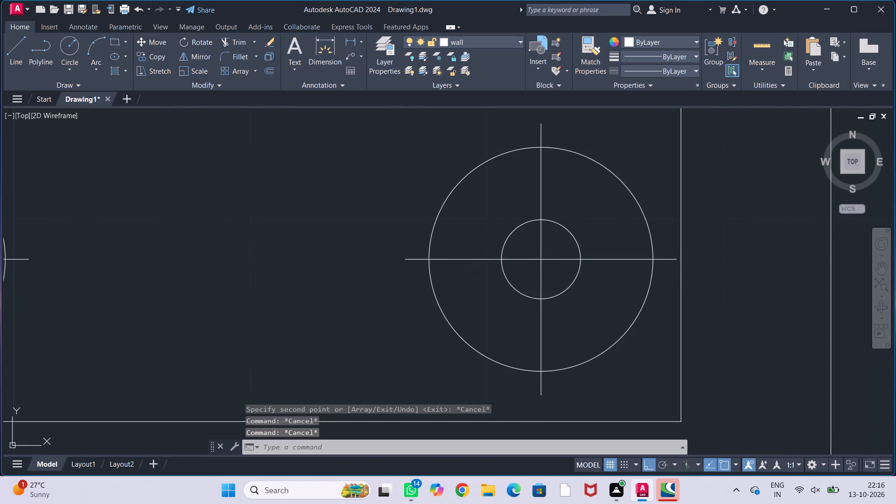
pyautogui.press('Escape')
# Move the entire kitchen sink, including drainboard lines, tap and drain, to the furniture layer.
pyautogui.scroll(-2, 469, 269)
pyautogui.middleClick(388, 273)
pyautogui.scroll(-3, 388, 273)
pyautogui.moveTo(395, 276); pyautogui.dragTo(366, 274, button='middle')
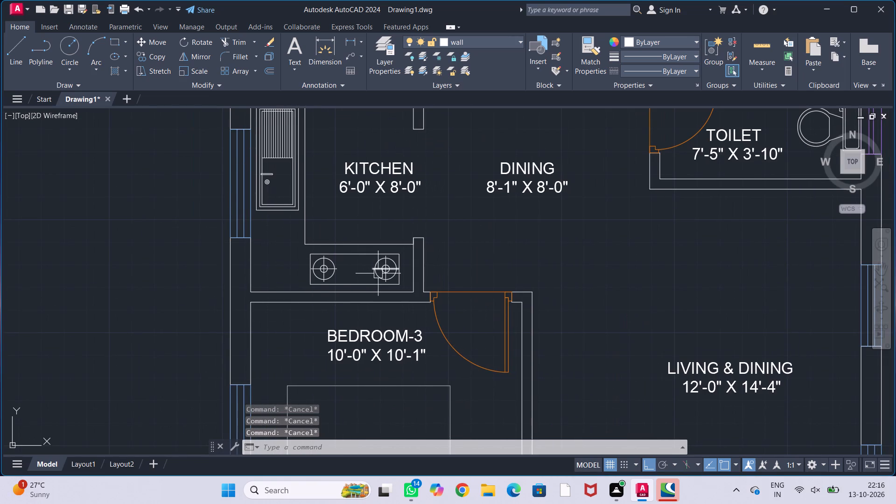
pyautogui.moveTo(378, 273); pyautogui.dragTo(400, 307, button='middle')
pyautogui.scroll(2, 306, 154)
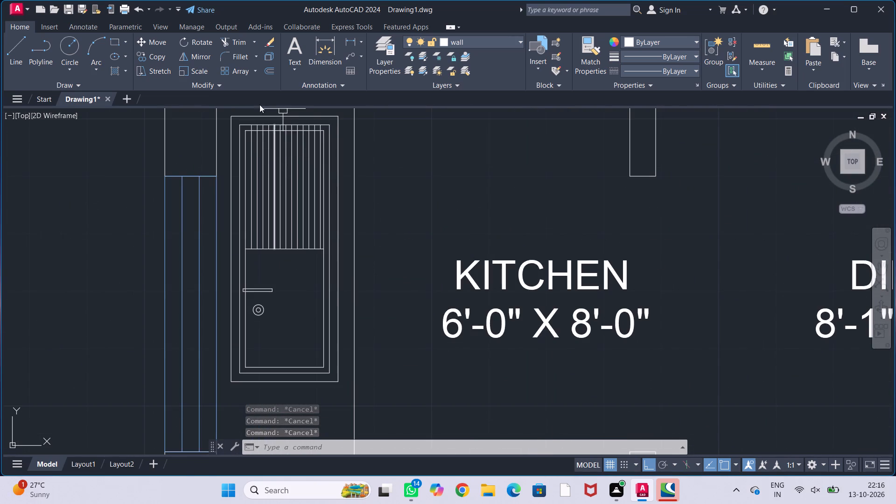
pyautogui.moveTo(224, 110); pyautogui.dragTo(231, 111)
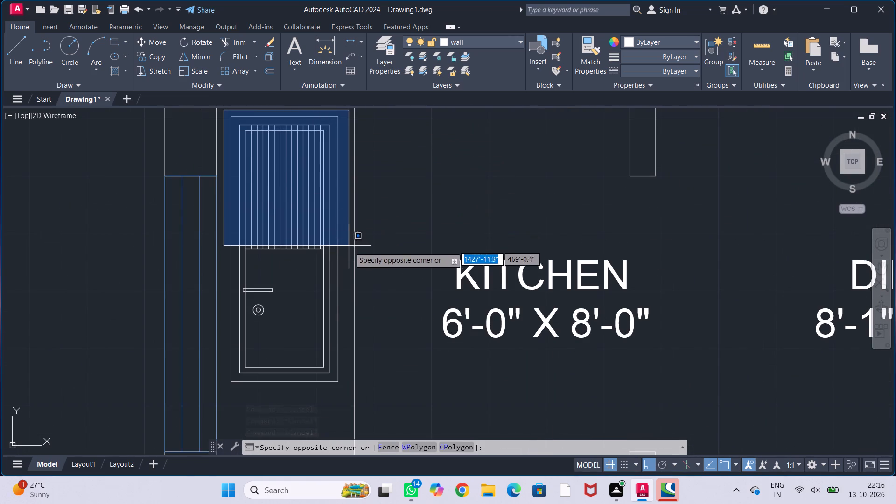
pyautogui.click(347, 399)
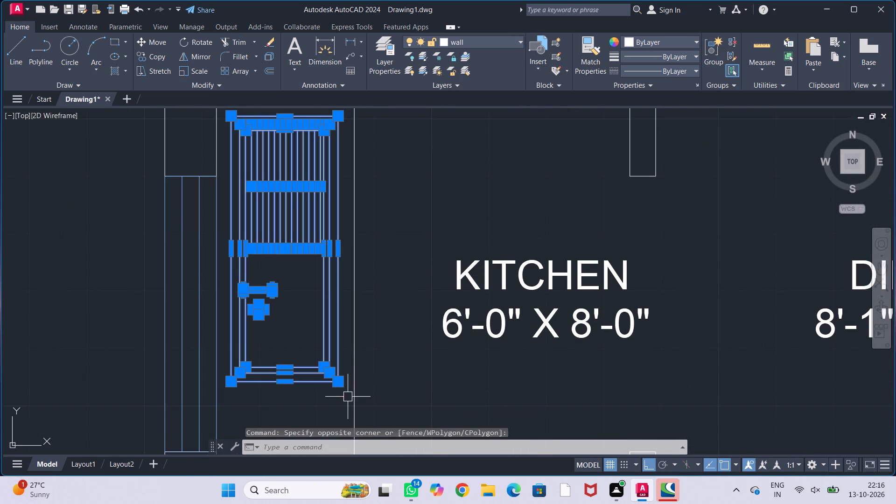
pyautogui.click(481, 41)
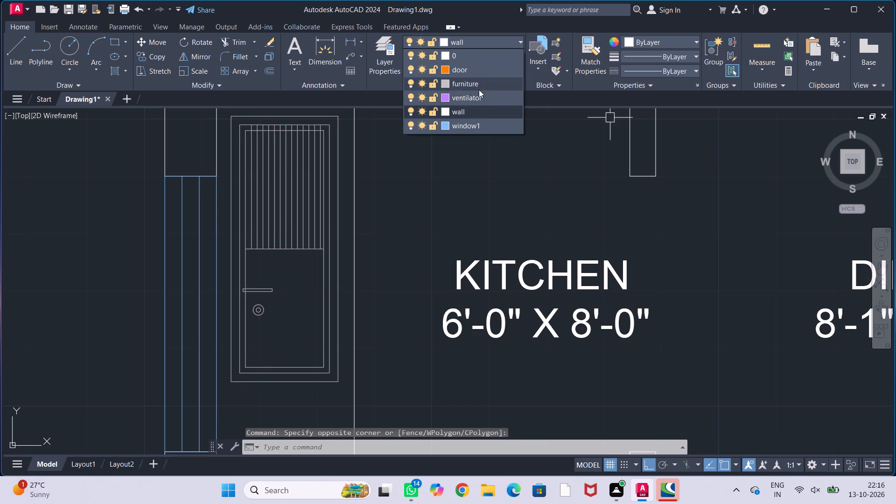
pyautogui.click(489, 81)
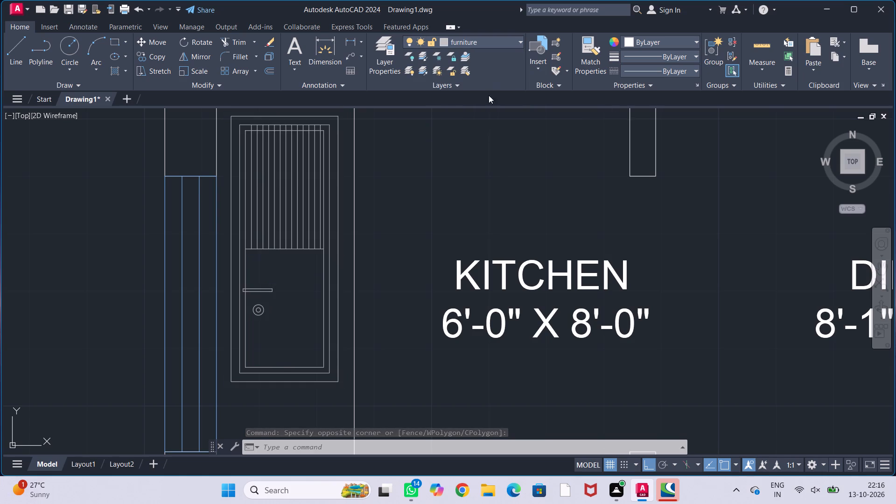
pyautogui.press('Escape')
pyautogui.press('Escape')
pyautogui.press('Escape')
pyautogui.press('Escape')
# Move the stove outline and both burners with their cross lines to the furniture layer.
pyautogui.scroll(-2, 484, 160)
pyautogui.moveTo(484, 160); pyautogui.dragTo(409, 141, button='middle')
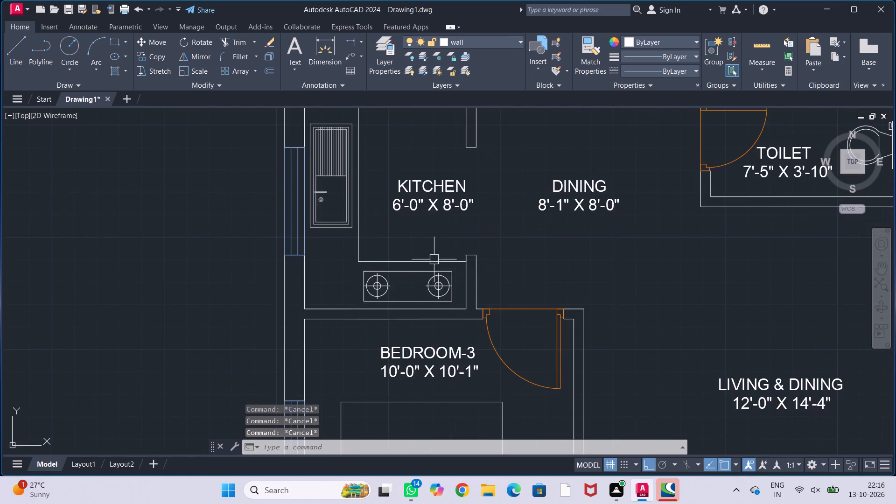
pyautogui.scroll(1, 434, 270)
pyautogui.moveTo(428, 266); pyautogui.dragTo(438, 179, button='middle')
pyautogui.scroll(2, 438, 181)
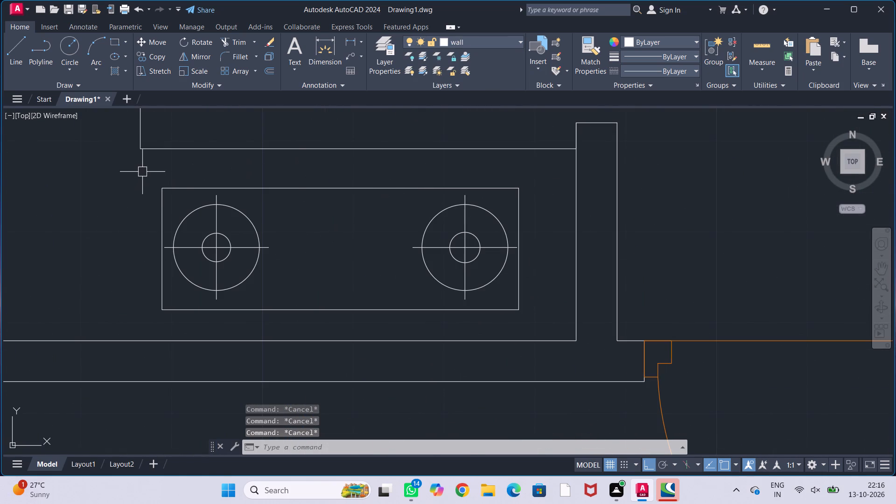
pyautogui.moveTo(142, 172); pyautogui.dragTo(148, 172)
pyautogui.click(534, 320)
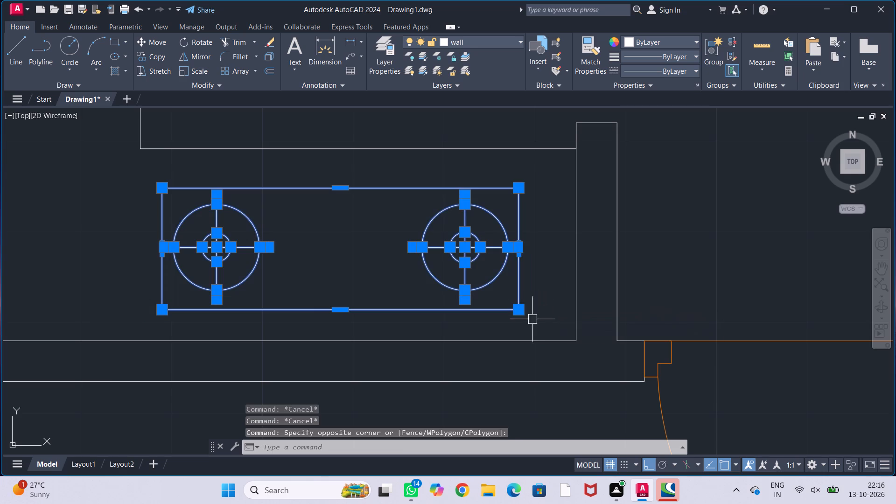
pyautogui.click(472, 40)
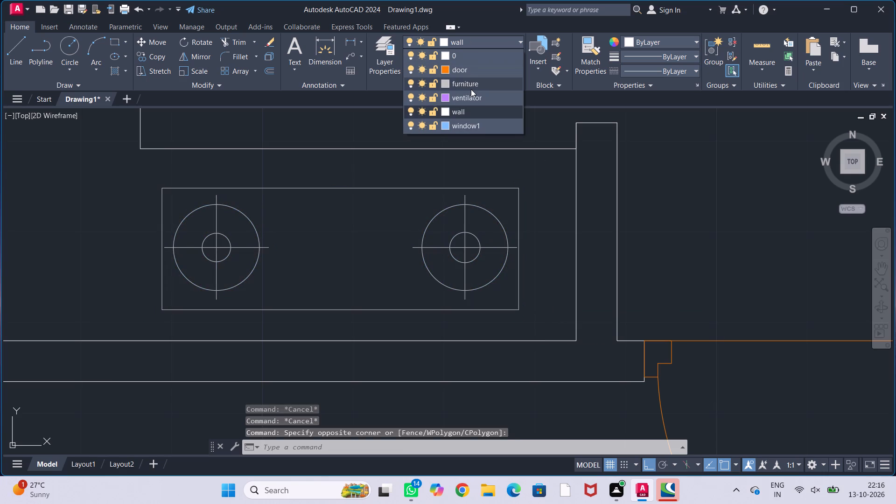
pyautogui.click(471, 89)
pyautogui.press('Escape')
pyautogui.press('Escape')
pyautogui.press('Escape')
pyautogui.press('Escape')
pyautogui.press('Escape')
# Move the toilet fixture in the TOILET room to the furniture layer.
pyautogui.scroll(-4, 479, 230)
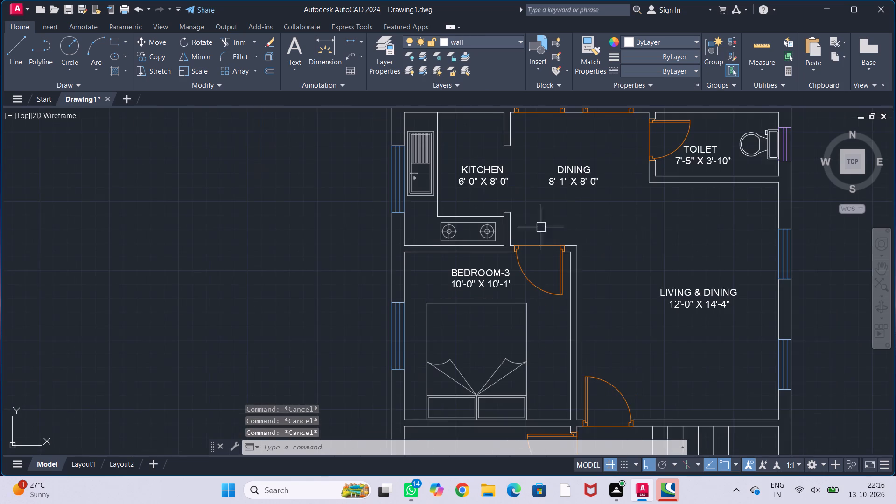
pyautogui.moveTo(671, 233); pyautogui.dragTo(589, 220, button='middle')
pyautogui.scroll(-1, 576, 231)
pyautogui.moveTo(582, 223); pyautogui.dragTo(498, 246, button='middle')
pyautogui.scroll(1, 568, 191)
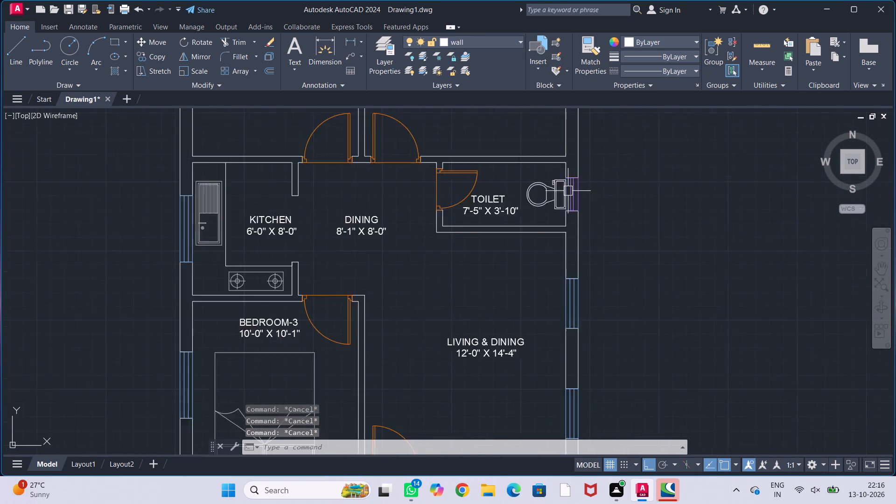
pyautogui.scroll(1, 567, 191)
pyautogui.click(533, 206)
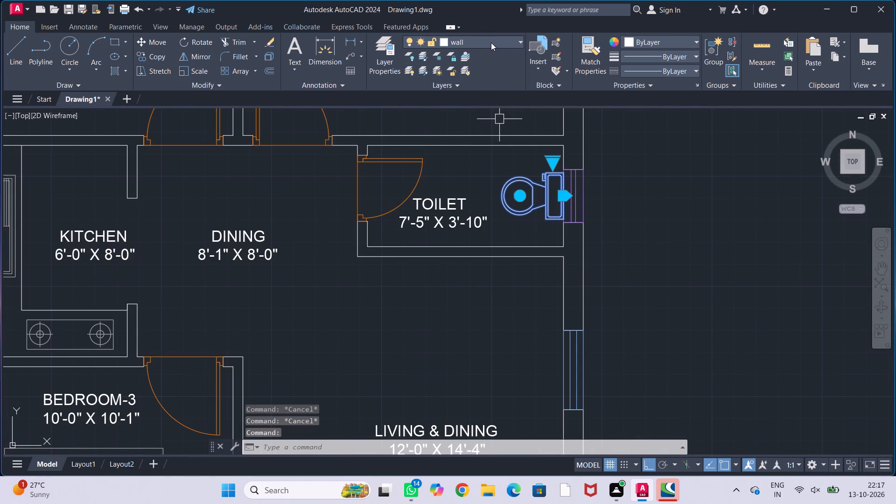
pyautogui.click(491, 42)
pyautogui.click(487, 80)
pyautogui.press('Escape')
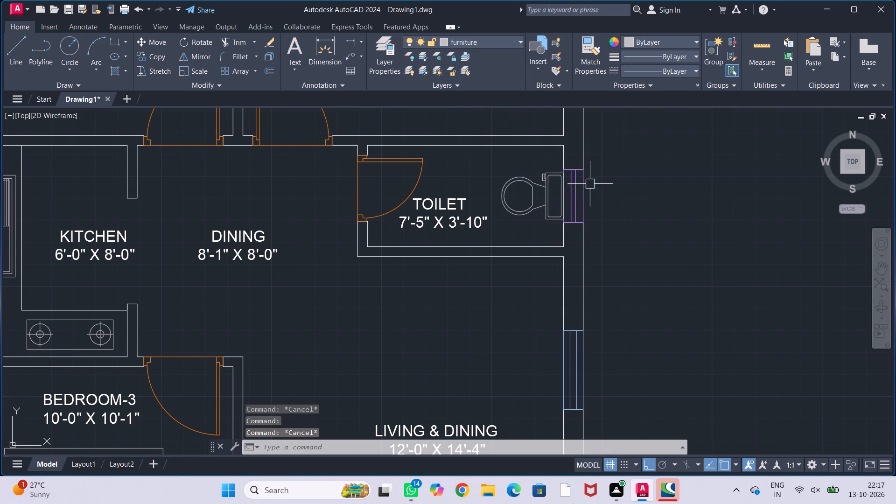
pyautogui.press('Escape')
pyautogui.press('Escape')
pyautogui.press('Escape')
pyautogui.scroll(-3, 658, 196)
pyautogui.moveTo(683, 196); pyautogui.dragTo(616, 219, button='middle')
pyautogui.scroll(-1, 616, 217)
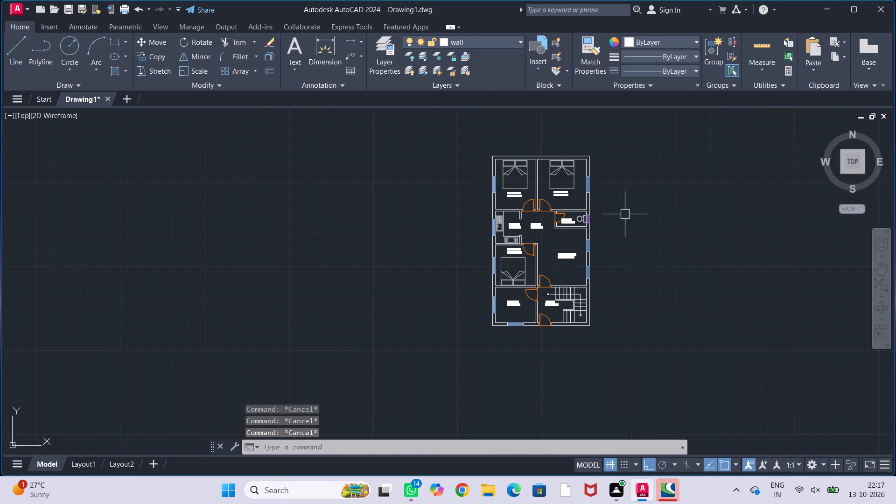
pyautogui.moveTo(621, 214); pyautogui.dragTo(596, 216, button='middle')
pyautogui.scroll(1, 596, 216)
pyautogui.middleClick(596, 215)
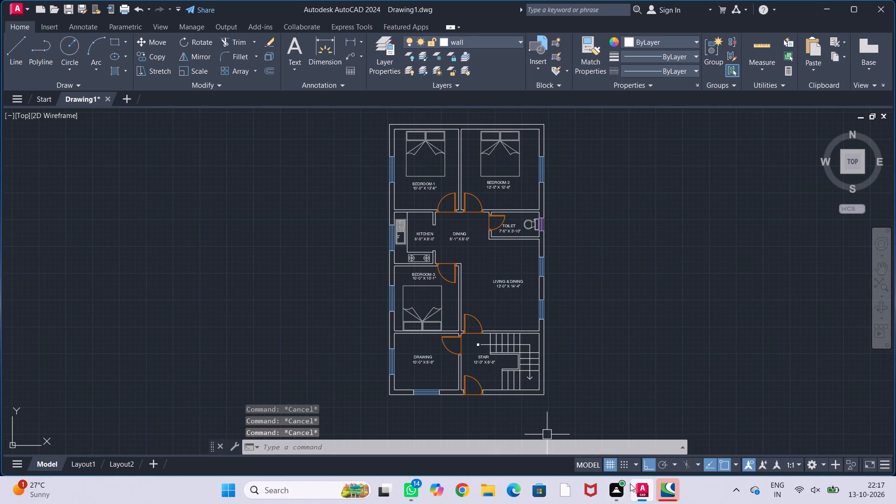
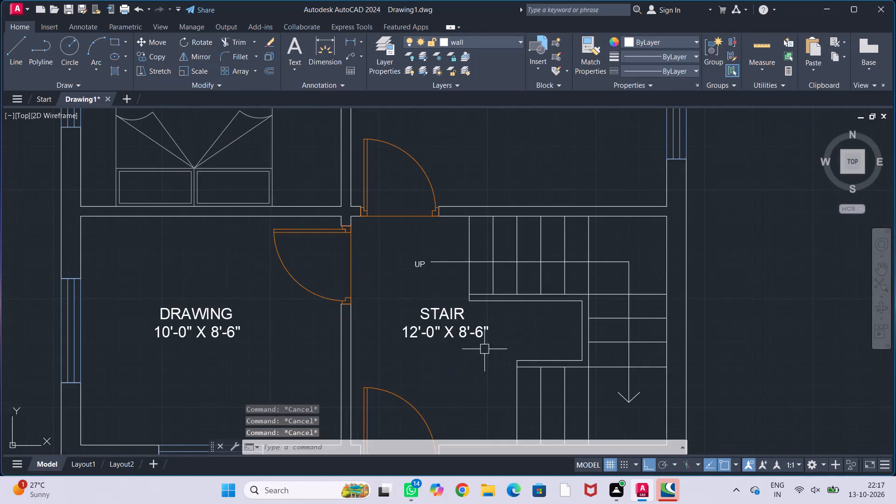
# Create a new layer named Staircase.
pyautogui.moveTo(481, 352); pyautogui.dragTo(527, 339, button='middle')
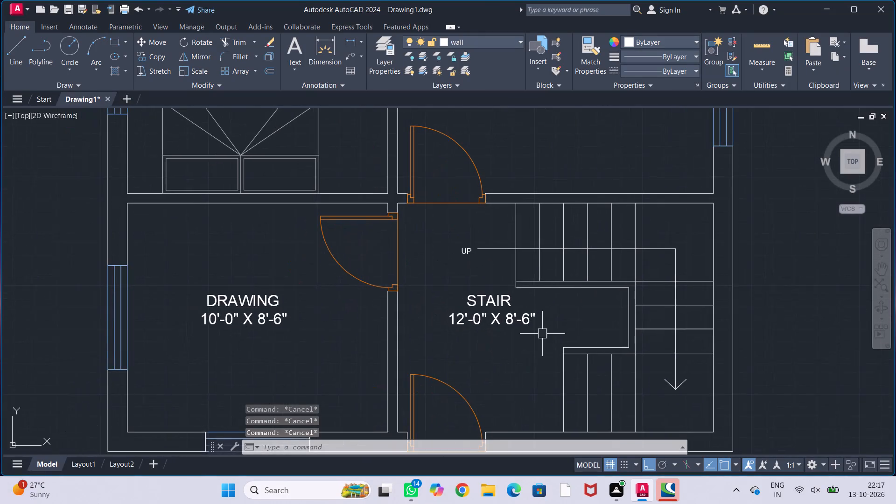
pyautogui.moveTo(530, 378); pyautogui.dragTo(541, 340, button='middle')
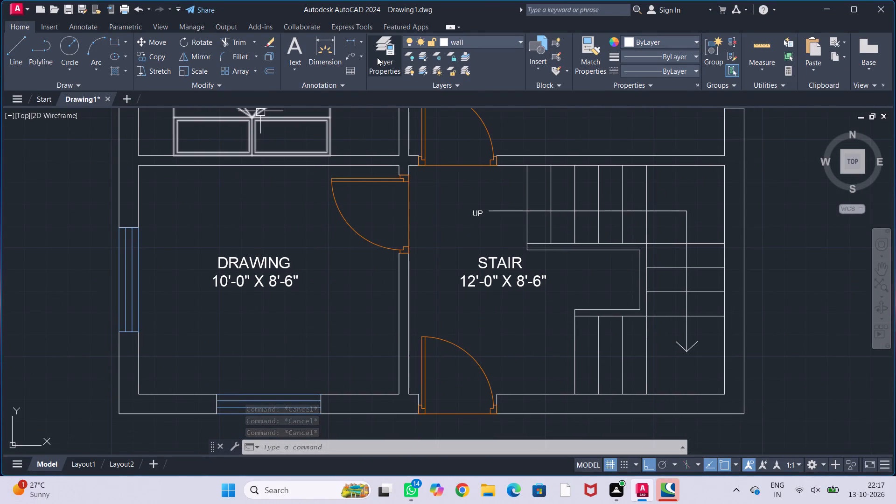
pyautogui.click(377, 58)
pyautogui.click(119, 49)
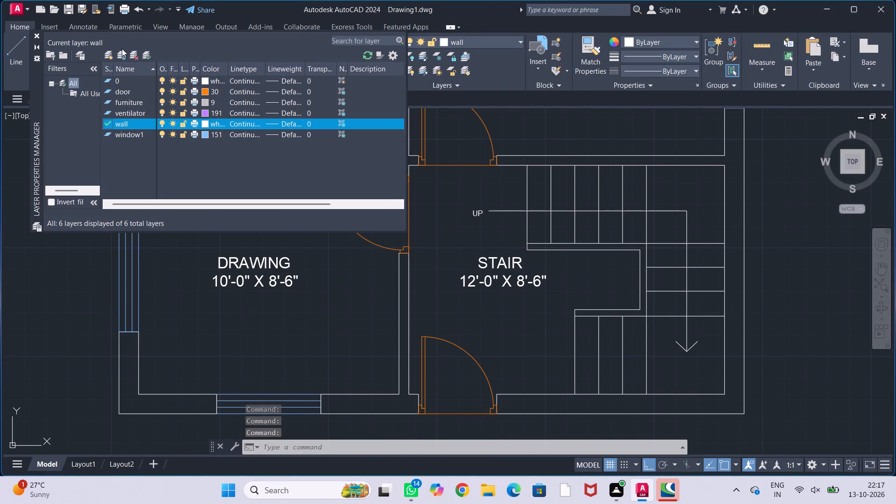
pyautogui.click(120, 54)
pyautogui.press('BackSpace')
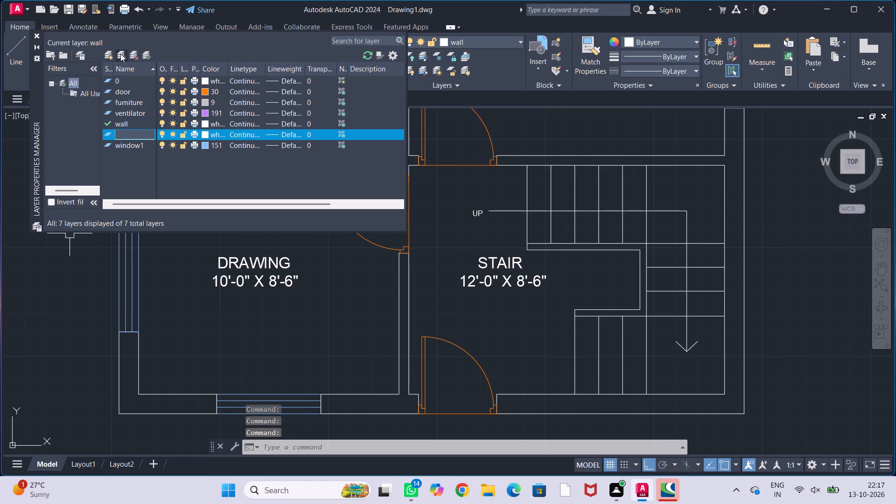
pyautogui.press('s')
pyautogui.write('TA')
pyautogui.press('BackSpace')
pyautogui.press('BackSpace')
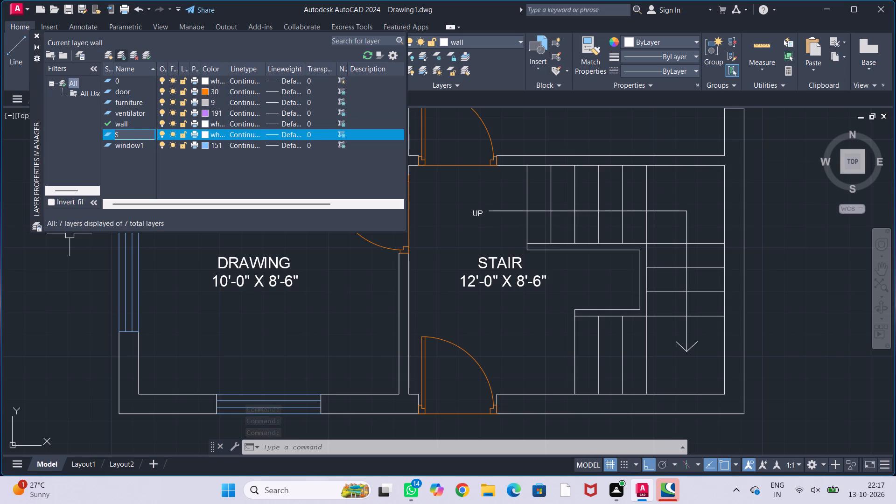
pyautogui.write('ta')
pyautogui.write('ir')
pyautogui.press('BackSpace')
pyautogui.press('BackSpace')
pyautogui.press('BackSpace')
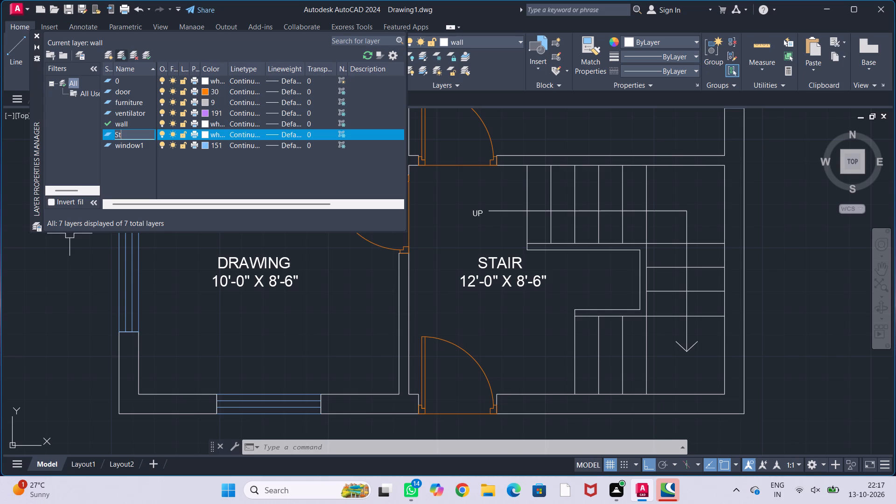
pyautogui.write('air')
pyautogui.write('case')
# Set the Staircase layer's colour to index colour 11 and close the layer manager.
pyautogui.click(206, 132)
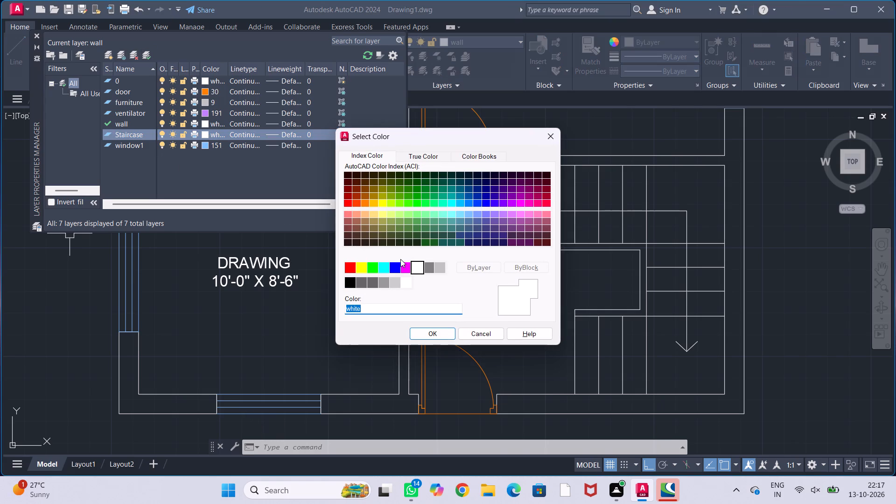
pyautogui.click(348, 216)
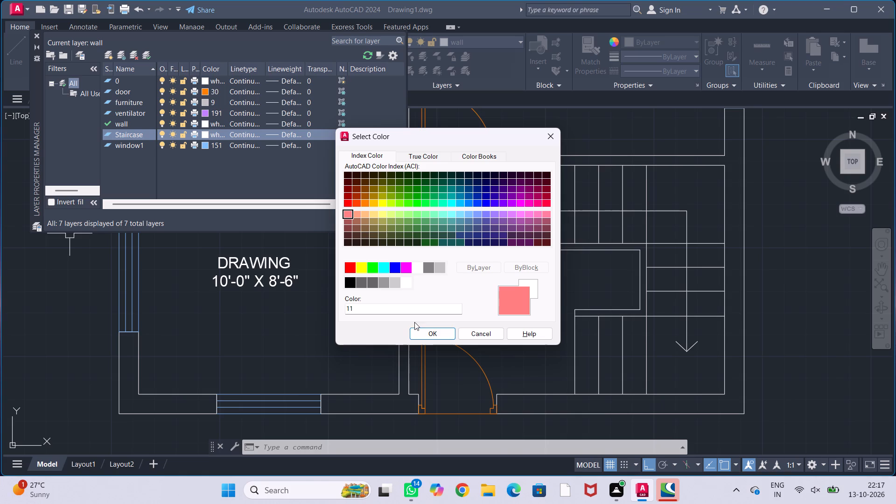
pyautogui.click(418, 330)
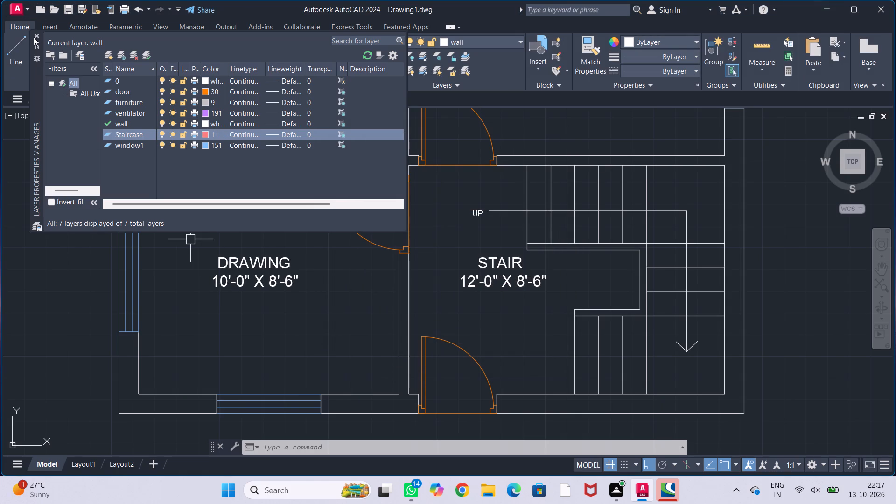
pyautogui.click(36, 36)
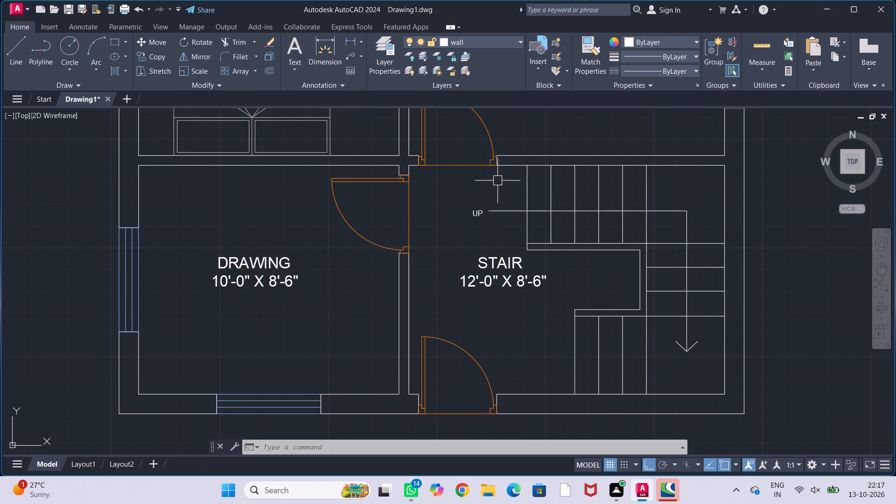
# Move the stair treads and inner railing lines, along with the arrow's vertical line and head, to the Staircase layer.
pyautogui.click(497, 181)
pyautogui.click(700, 369)
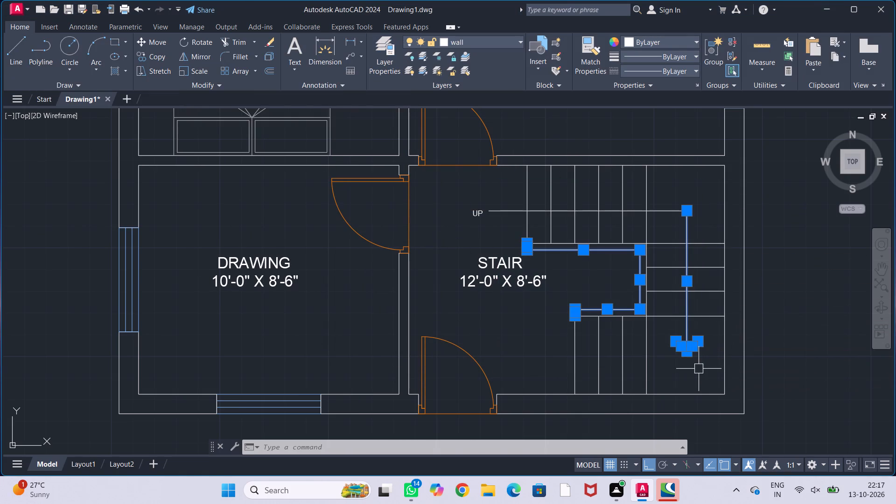
pyautogui.moveTo(564, 364); pyautogui.dragTo(589, 364)
pyautogui.click(652, 214)
pyautogui.moveTo(518, 195); pyautogui.dragTo(541, 193)
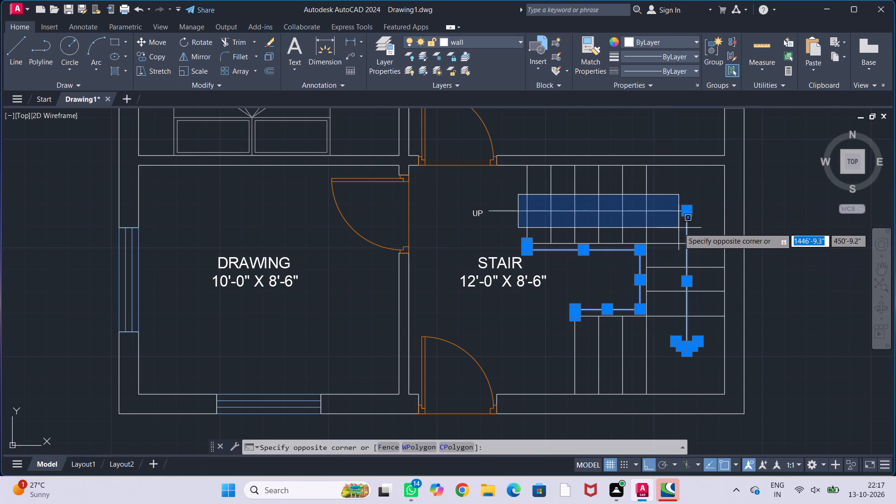
pyautogui.click(687, 239)
pyautogui.moveTo(678, 203); pyautogui.dragTo(674, 194)
pyautogui.click(506, 196)
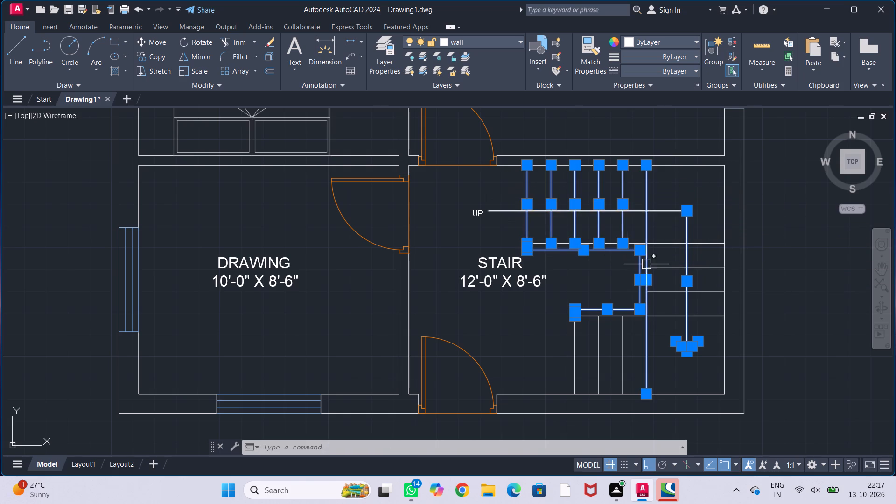
pyautogui.moveTo(701, 369); pyautogui.dragTo(705, 357)
pyautogui.click(659, 224)
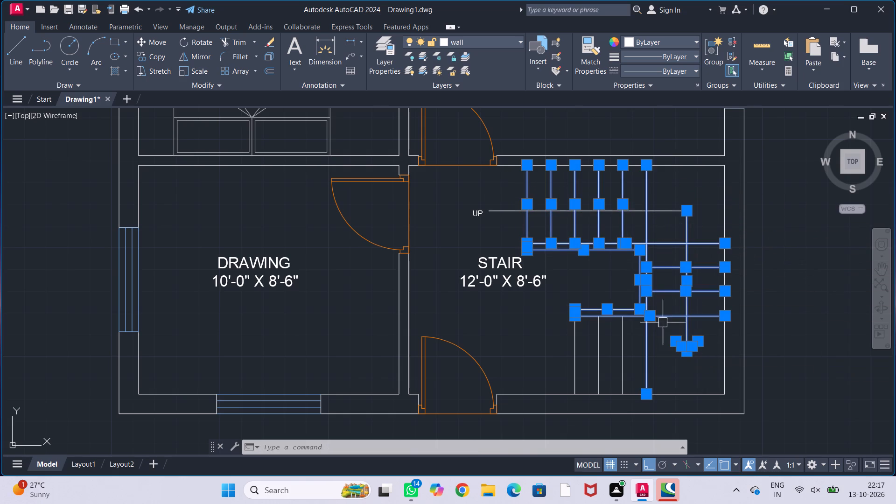
pyautogui.click(666, 376)
pyautogui.click(537, 343)
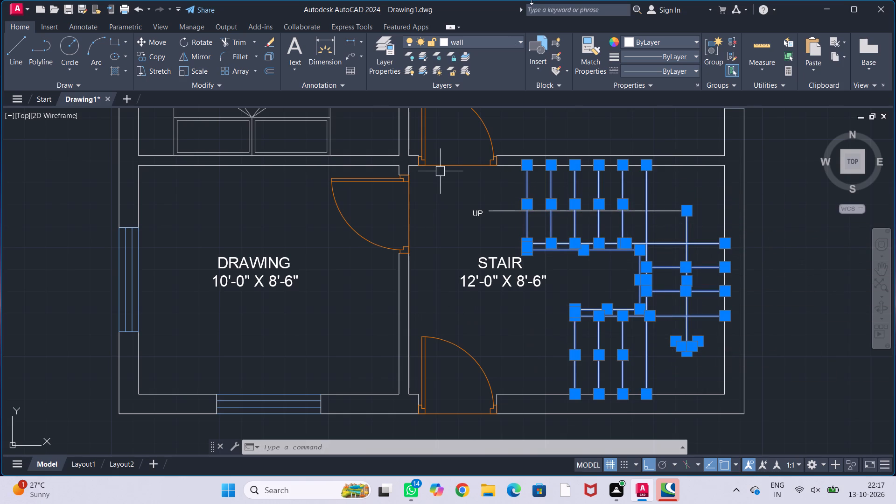
pyautogui.click(505, 37)
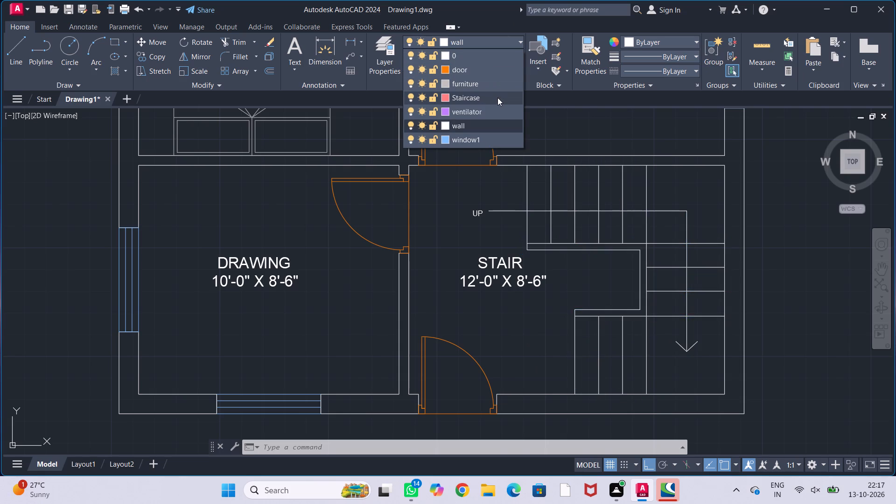
pyautogui.click(497, 98)
pyautogui.press('Escape')
pyautogui.press('Escape')
pyautogui.press('Escape')
pyautogui.press('Escape')
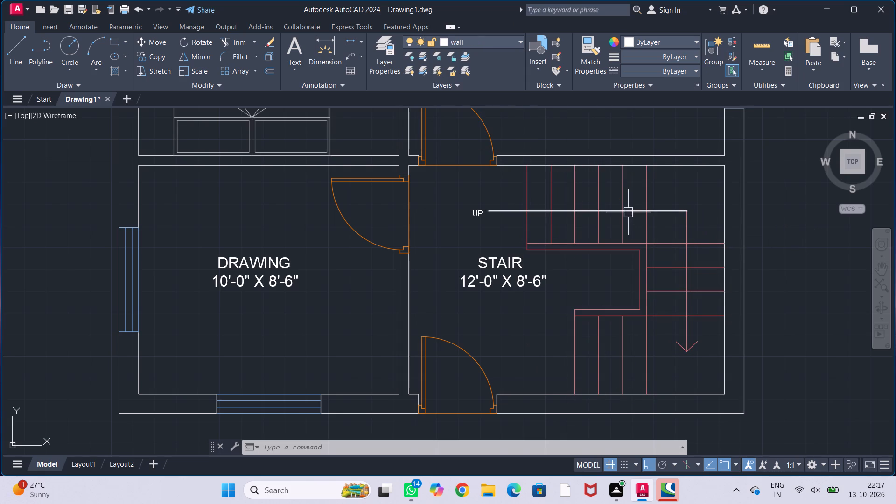
# Assign the stair direction arrow's horizontal and vertical lines to the wall layer.
pyautogui.click(686, 239)
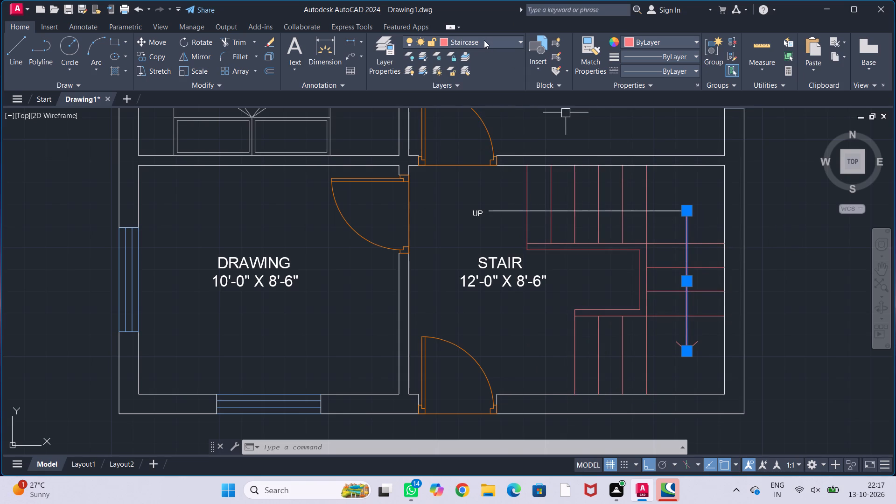
pyautogui.click(587, 209)
pyautogui.click(488, 39)
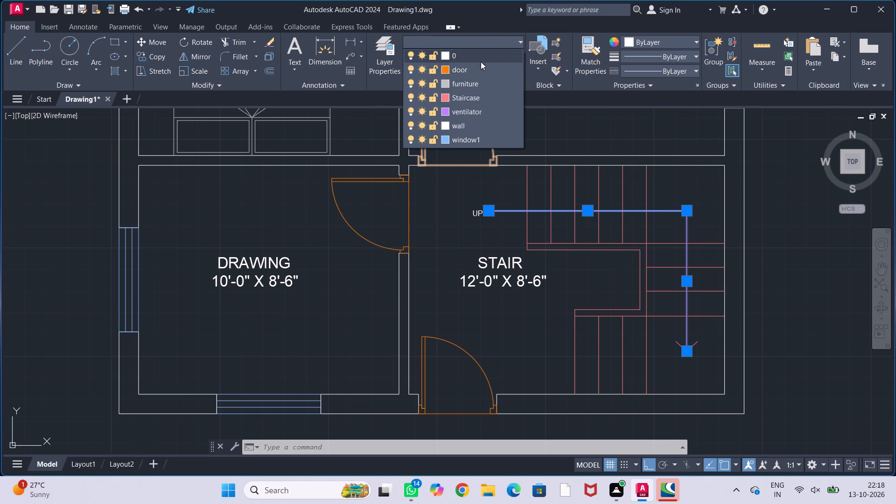
pyautogui.click(480, 123)
pyautogui.press('Escape')
pyautogui.press('Escape')
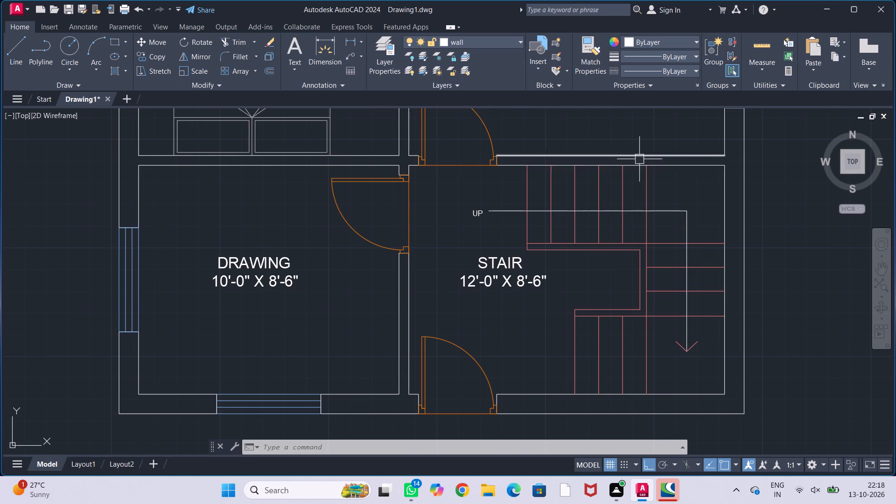
pyautogui.press('Escape')
pyautogui.press('Escape')
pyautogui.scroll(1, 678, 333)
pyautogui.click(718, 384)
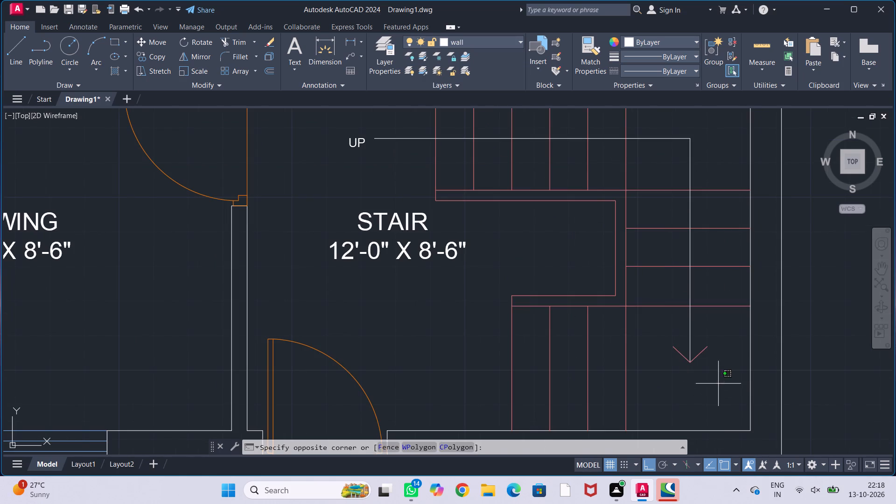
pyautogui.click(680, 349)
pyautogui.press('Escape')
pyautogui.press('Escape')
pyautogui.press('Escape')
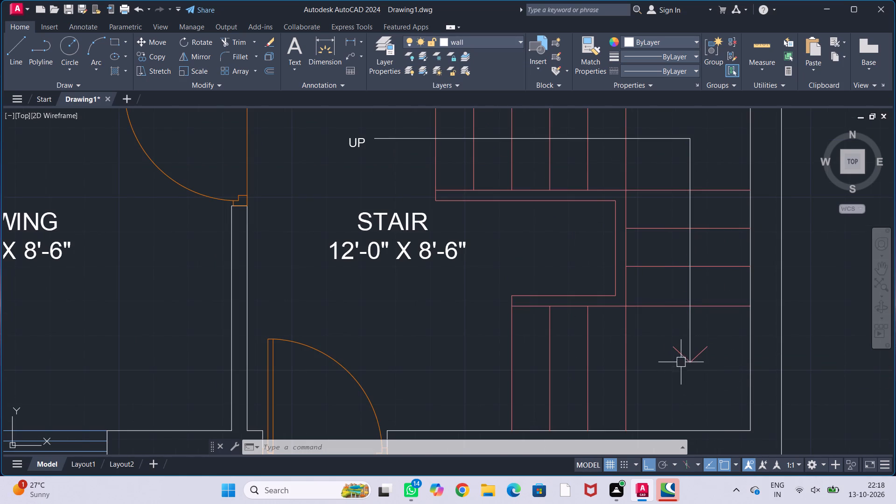
# Assign both arrowhead lines of the stair direction arrow to the wall layer.
pyautogui.click(681, 356)
pyautogui.click(705, 352)
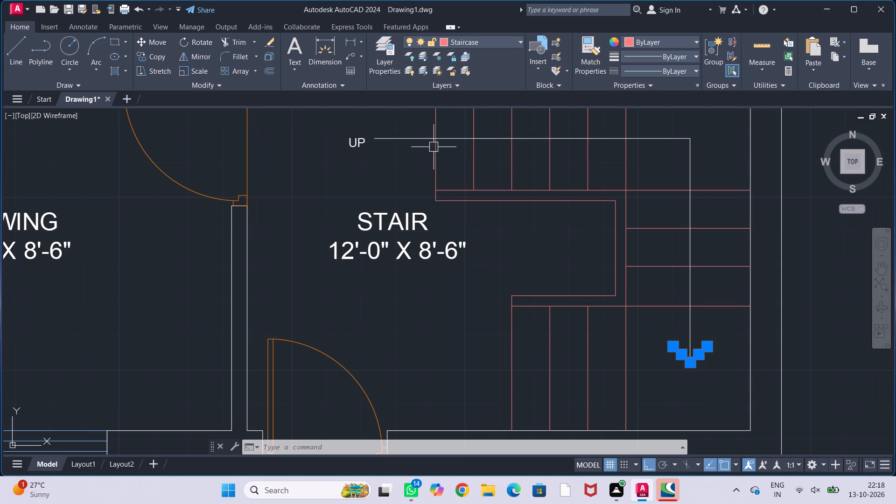
pyautogui.click(498, 39)
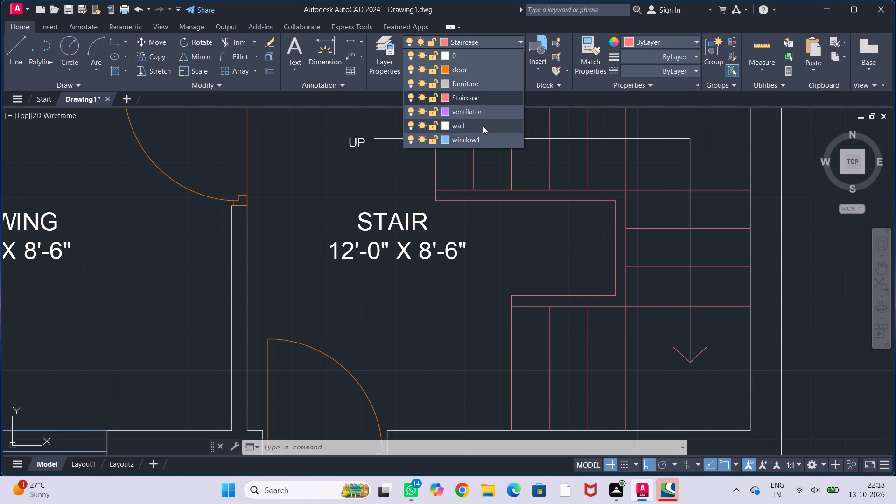
pyautogui.click(483, 126)
pyautogui.press('Escape')
pyautogui.press('Escape')
pyautogui.press('Escape')
pyautogui.press('Escape')
# Look over the whole house plan from the stair up to the bedrooms.
pyautogui.scroll(-2, 621, 312)
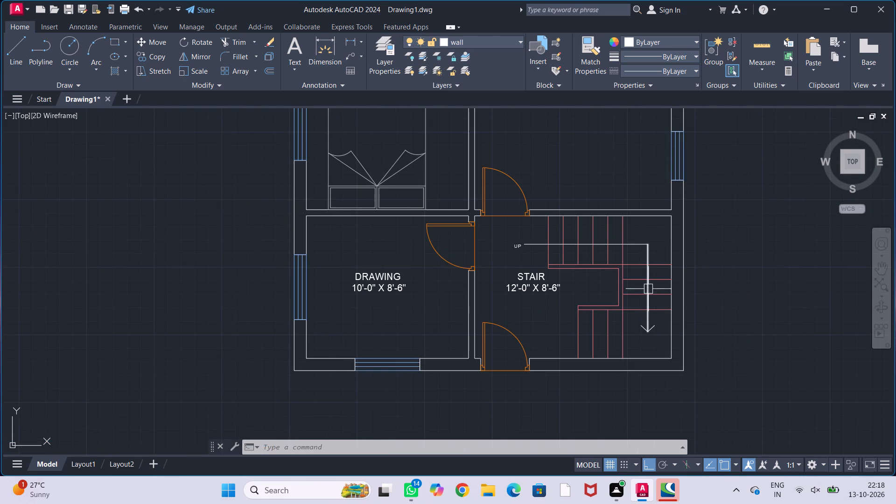
pyautogui.moveTo(763, 265); pyautogui.dragTo(675, 289, button='middle')
pyautogui.scroll(-1, 691, 298)
pyautogui.moveTo(747, 266); pyautogui.dragTo(769, 369, button='middle')
pyautogui.moveTo(759, 291); pyautogui.dragTo(752, 330, button='middle')
pyautogui.moveTo(592, 304); pyautogui.dragTo(587, 311, button='middle')
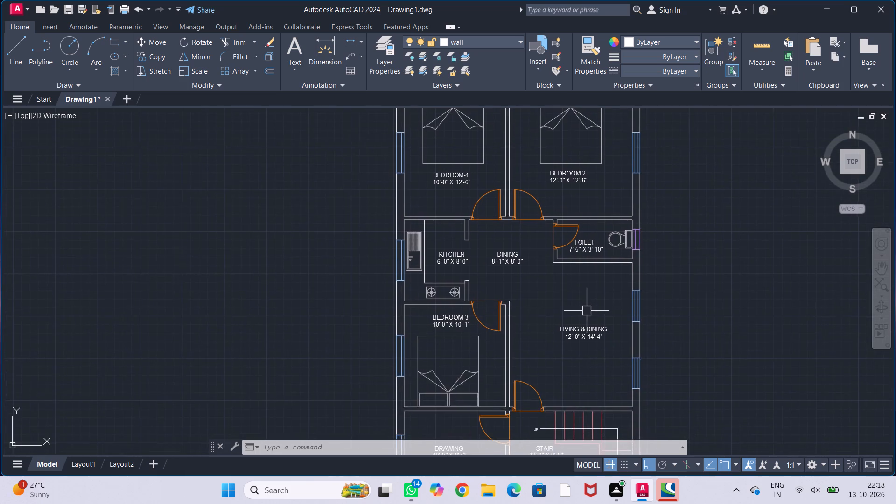
pyautogui.scroll(-1, 587, 311)
pyautogui.moveTo(661, 315); pyautogui.dragTo(638, 280, button='middle')
pyautogui.moveTo(701, 287); pyautogui.dragTo(667, 281, button='middle')
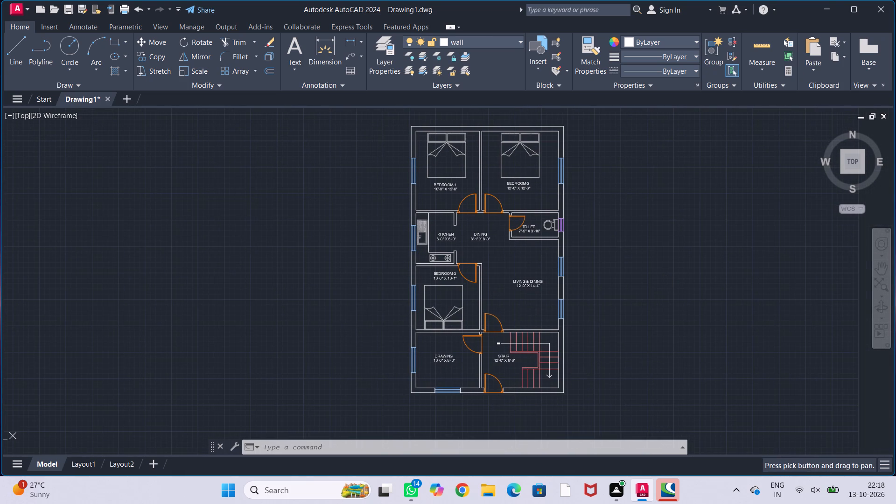
# Save the drawing in the Documents folder as "plan 6", keeping the AutoCAD 2018 Drawing format.
pyautogui.hotkey('ctrl', 's')
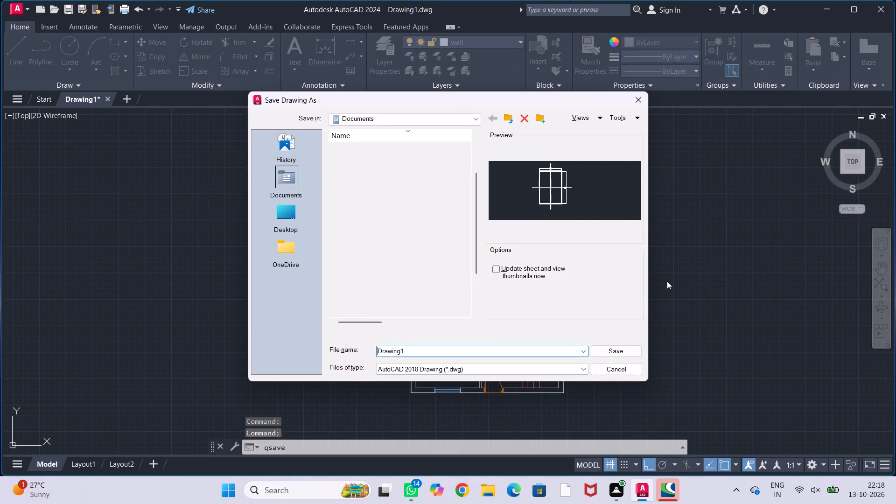
pyautogui.moveTo(410, 346); pyautogui.dragTo(373, 345)
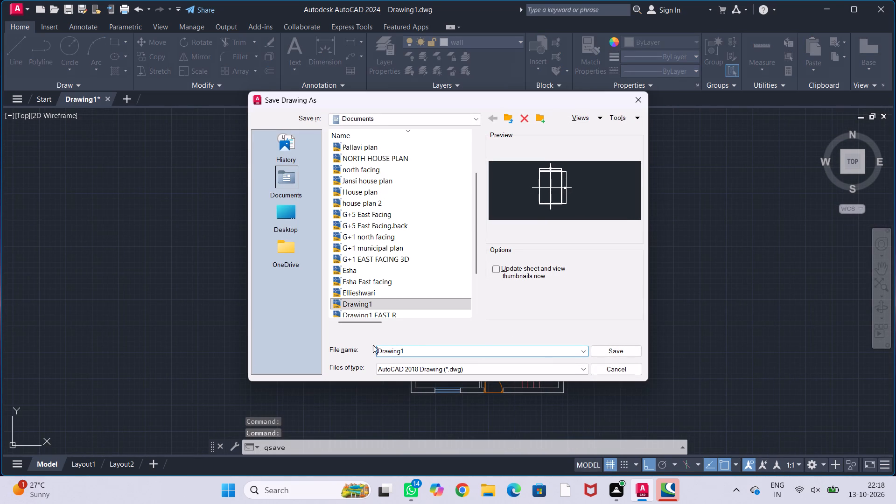
pyautogui.moveTo(373, 345); pyautogui.dragTo(378, 348)
pyautogui.moveTo(408, 351); pyautogui.dragTo(369, 350)
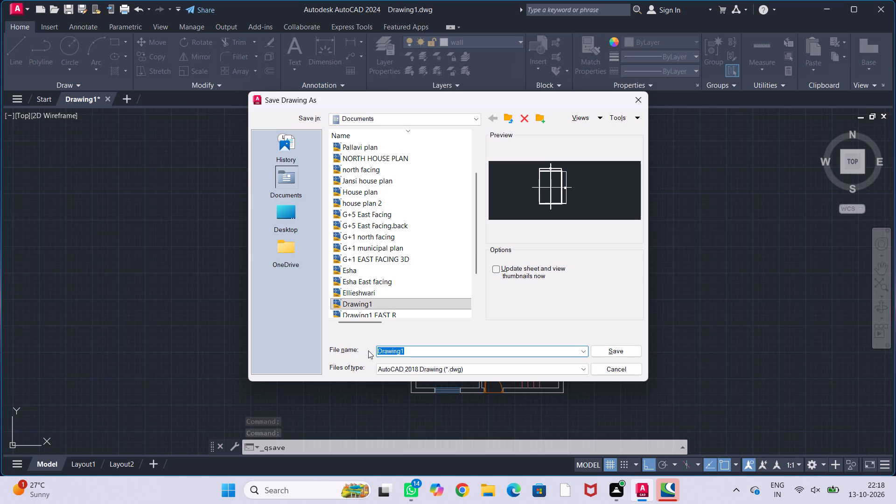
pyautogui.press('BackSpace')
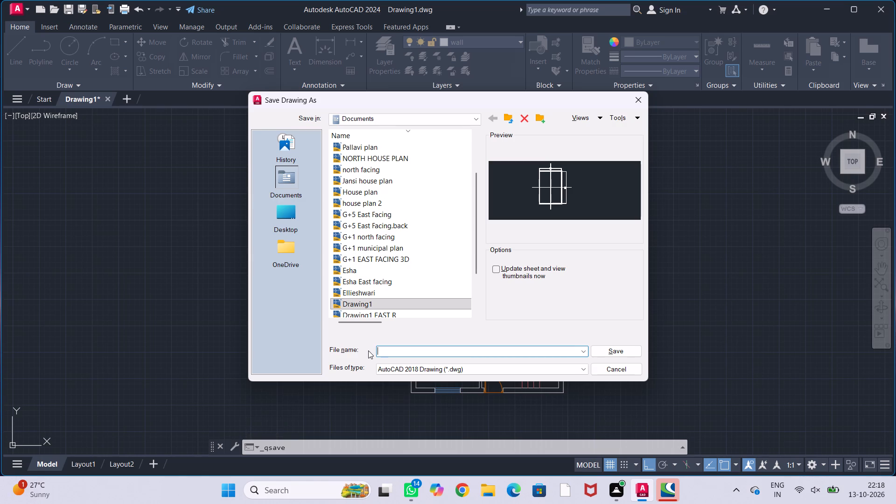
pyautogui.write('hou')
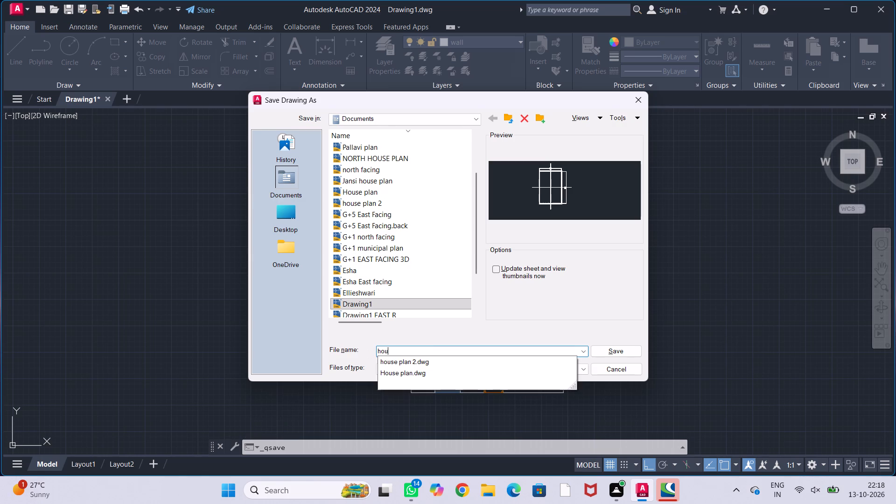
pyautogui.press('BackSpace')
pyautogui.press('BackSpace')
pyautogui.press('BackSpace')
pyautogui.write('pla')
pyautogui.write('n')
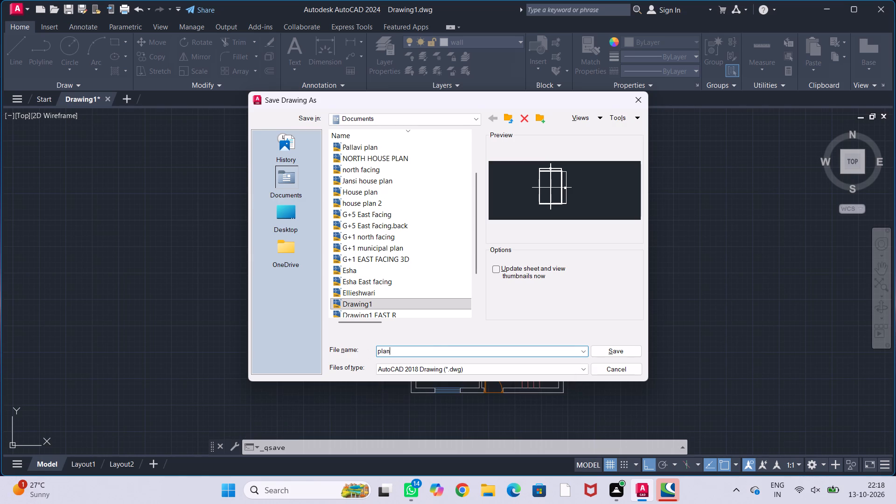
pyautogui.press('space')
pyautogui.press('6')
pyautogui.click(621, 350)
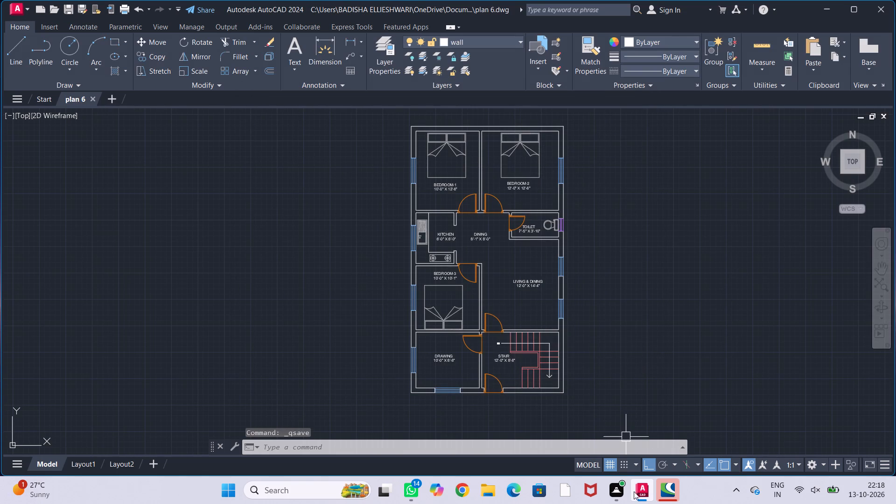
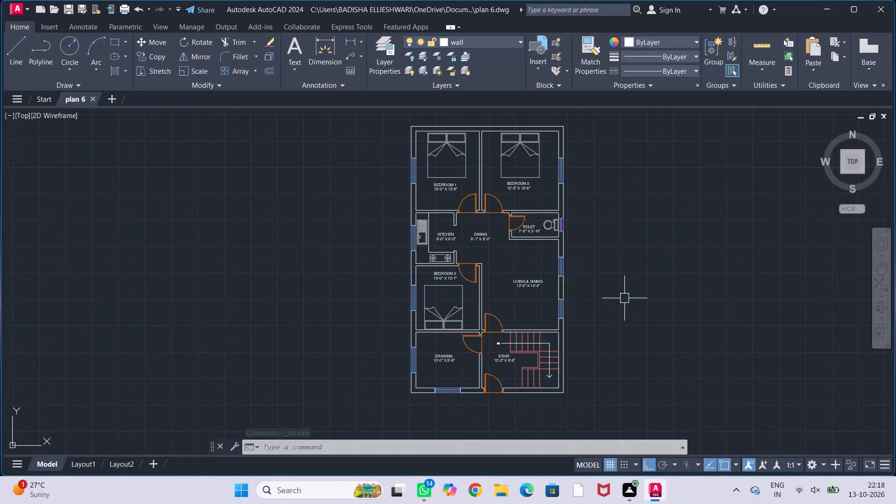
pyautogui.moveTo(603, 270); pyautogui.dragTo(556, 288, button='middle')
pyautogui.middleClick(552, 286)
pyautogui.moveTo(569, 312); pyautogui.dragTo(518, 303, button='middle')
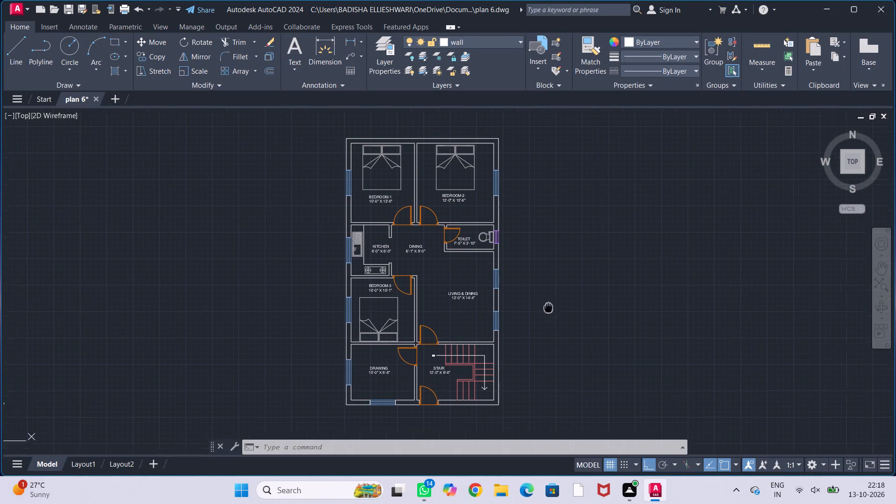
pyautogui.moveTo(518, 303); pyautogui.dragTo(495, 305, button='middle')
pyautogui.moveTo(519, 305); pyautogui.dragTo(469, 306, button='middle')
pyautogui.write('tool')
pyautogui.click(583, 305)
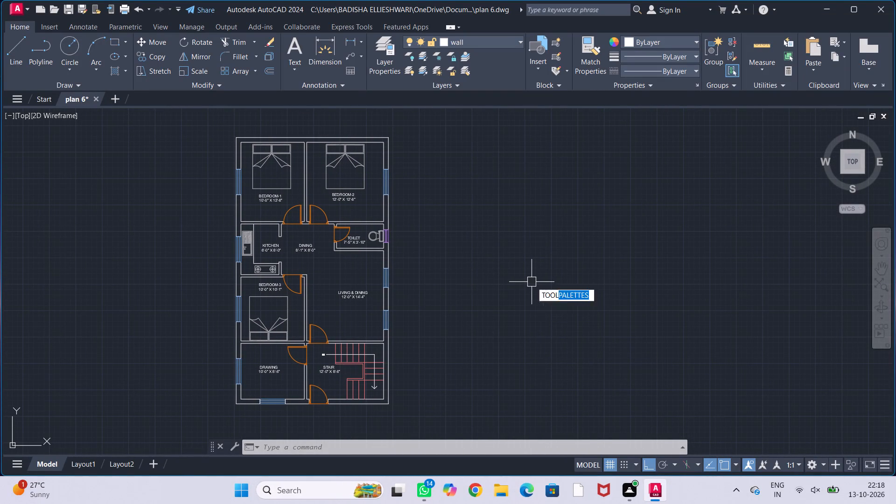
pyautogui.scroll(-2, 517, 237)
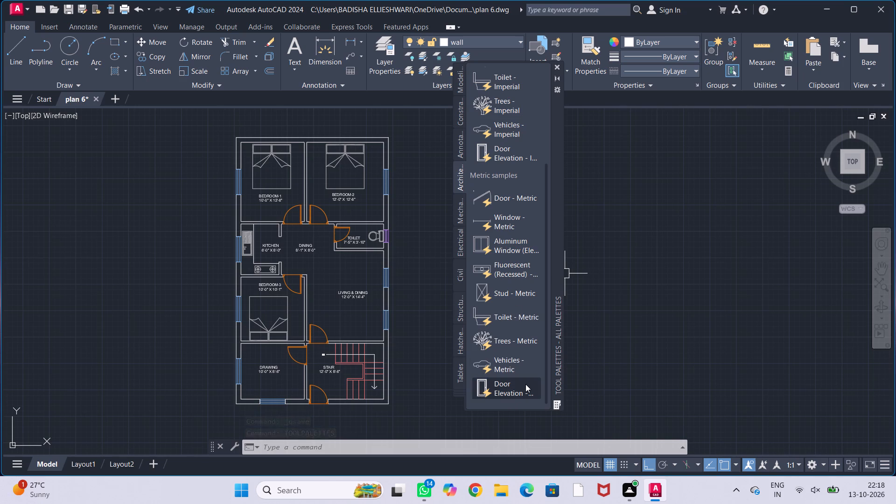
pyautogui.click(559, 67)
# Examine the lower part of the plan, from the living area down to the drawing room and stair.
pyautogui.scroll(-1, 533, 267)
pyautogui.moveTo(533, 267); pyautogui.dragTo(546, 229, button='middle')
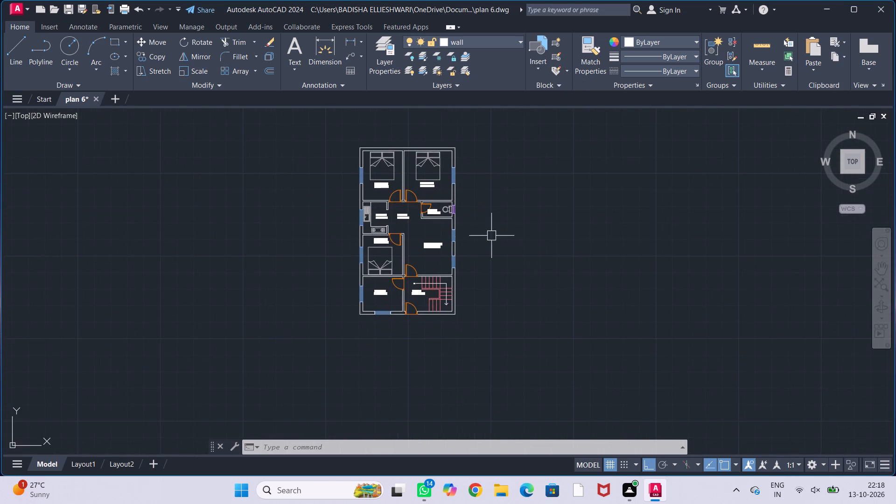
pyautogui.scroll(1, 477, 237)
pyautogui.moveTo(491, 237); pyautogui.dragTo(518, 284, button='middle')
pyautogui.scroll(1, 439, 304)
pyautogui.moveTo(442, 274); pyautogui.dragTo(513, 273, button='middle')
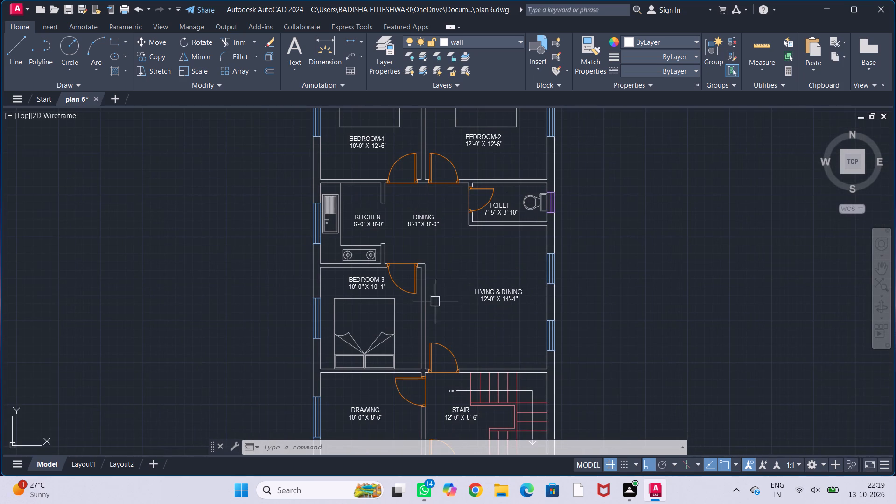
pyautogui.moveTo(467, 309); pyautogui.dragTo(530, 224, button='middle')
pyautogui.scroll(1, 524, 230)
pyautogui.moveTo(510, 278); pyautogui.dragTo(516, 232, button='middle')
pyautogui.scroll(-1, 518, 232)
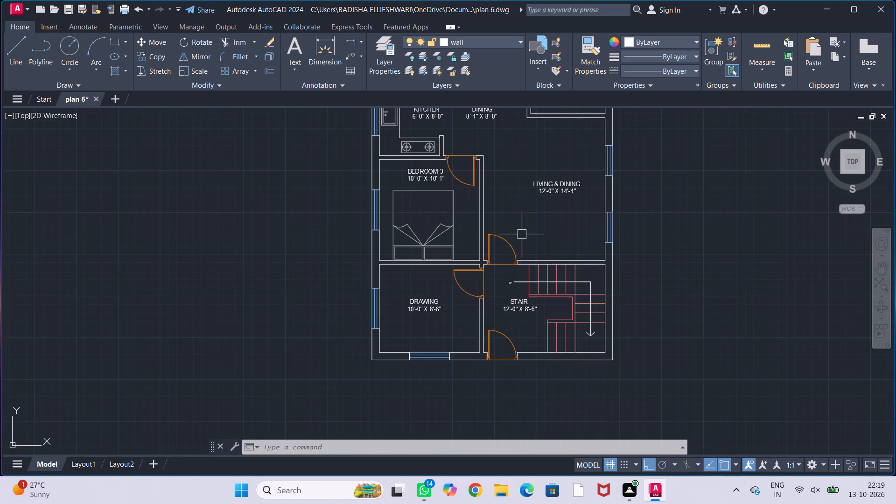
pyautogui.moveTo(517, 275); pyautogui.dragTo(462, 231, button='middle')
pyautogui.scroll(1, 429, 274)
pyautogui.moveTo(457, 273); pyautogui.dragTo(423, 275, button='middle')
pyautogui.scroll(1, 454, 268)
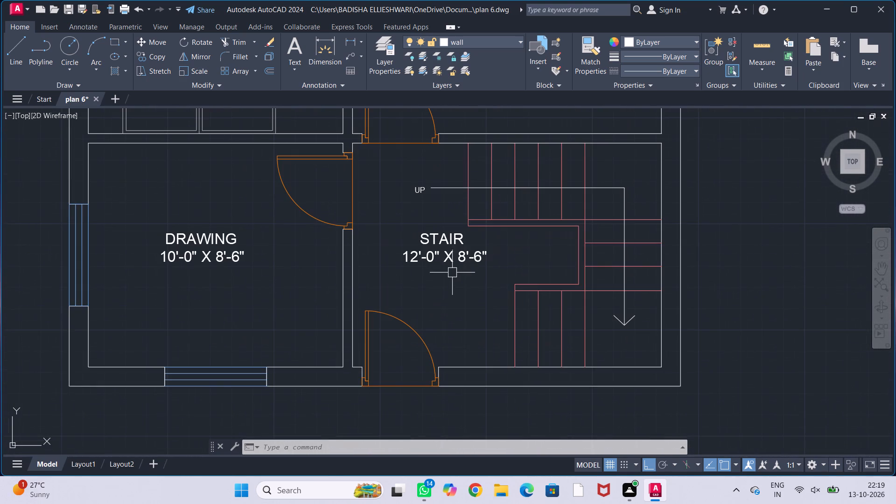
pyautogui.moveTo(461, 266); pyautogui.dragTo(482, 287, button='middle')
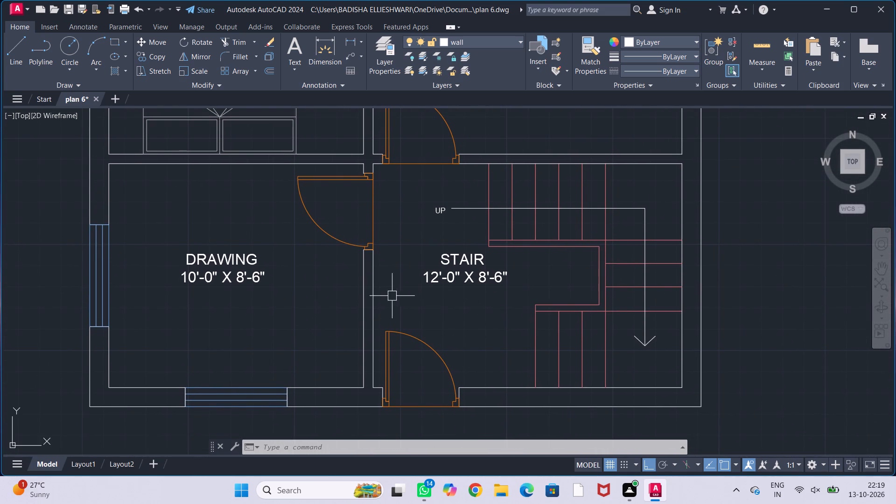
# Examine the upper part of the plan, covering the bedrooms, kitchen, dining, toilet and living areas.
pyautogui.moveTo(394, 295); pyautogui.dragTo(450, 364, button='middle')
pyautogui.scroll(-1, 461, 294)
pyautogui.moveTo(545, 206); pyautogui.dragTo(539, 327, button='middle')
pyautogui.scroll(-1, 528, 269)
pyautogui.moveTo(528, 220); pyautogui.dragTo(526, 287, button='middle')
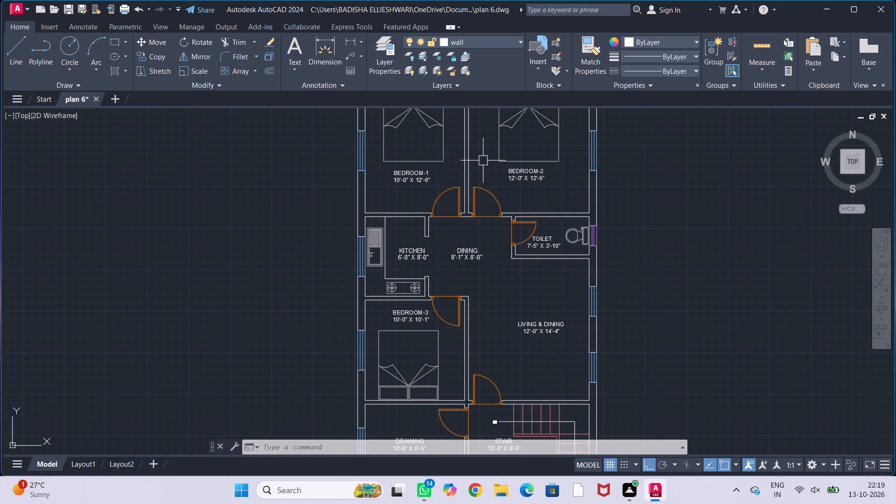
pyautogui.moveTo(483, 161); pyautogui.dragTo(461, 234, button='middle')
pyautogui.scroll(1, 396, 202)
pyautogui.moveTo(454, 189); pyautogui.dragTo(420, 210, button='middle')
pyautogui.moveTo(339, 224); pyautogui.dragTo(375, 210, button='middle')
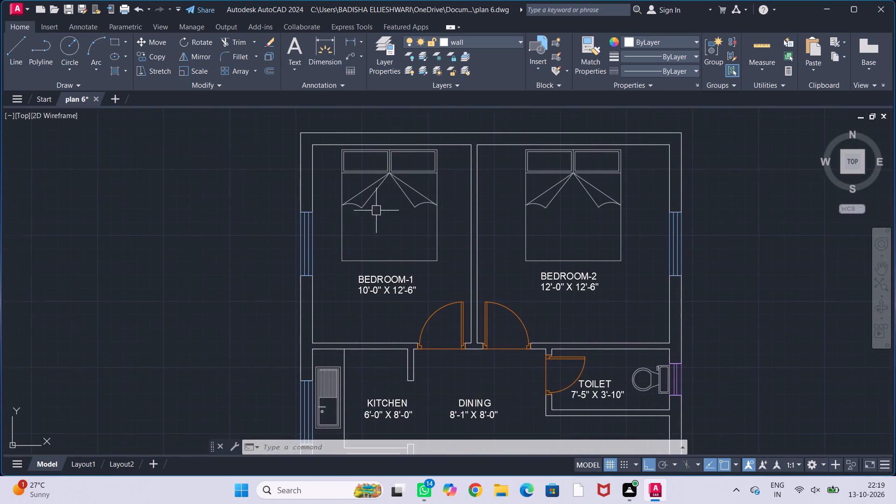
pyautogui.moveTo(516, 173); pyautogui.dragTo(480, 197, button='middle')
pyautogui.scroll(2, 465, 204)
pyautogui.moveTo(494, 199); pyautogui.dragTo(443, 189, button='middle')
pyautogui.moveTo(598, 172); pyautogui.dragTo(487, 212, button='middle')
pyautogui.scroll(1, 487, 212)
pyautogui.scroll(-4, 487, 211)
pyautogui.moveTo(451, 262); pyautogui.dragTo(486, 196, button='middle')
pyautogui.scroll(2, 504, 245)
pyautogui.scroll(1, 546, 184)
pyautogui.scroll(-2, 528, 193)
pyautogui.moveTo(453, 207); pyautogui.dragTo(532, 218, button='middle')
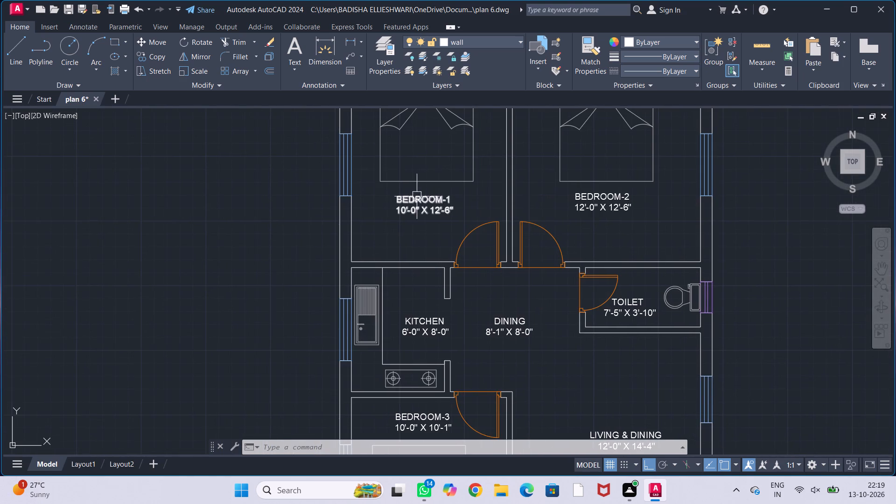
pyautogui.scroll(1, 413, 196)
pyautogui.scroll(1, 448, 224)
pyautogui.scroll(-2, 447, 219)
pyautogui.moveTo(458, 244); pyautogui.dragTo(385, 195, button='middle')
pyautogui.moveTo(441, 263); pyautogui.dragTo(432, 206, button='middle')
pyautogui.moveTo(471, 232); pyautogui.dragTo(483, 191, button='middle')
pyautogui.moveTo(494, 203); pyautogui.dragTo(488, 200, button='middle')
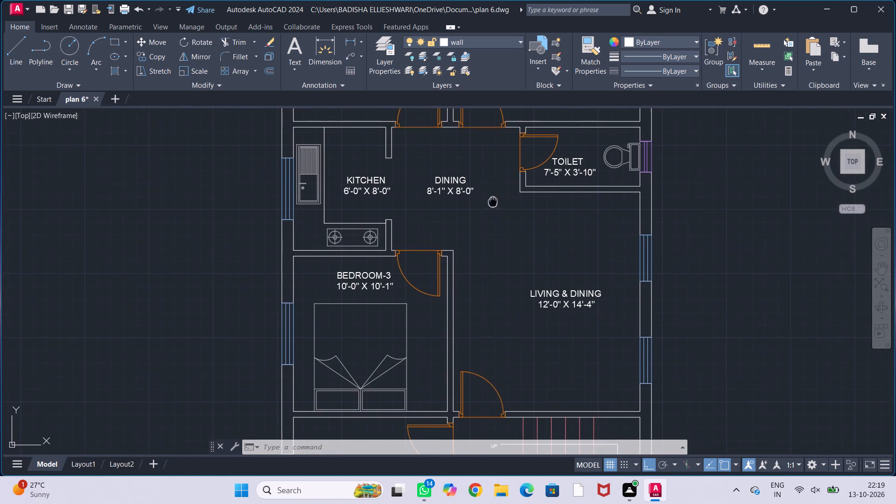
pyautogui.moveTo(488, 200); pyautogui.dragTo(518, 183, button='middle')
pyautogui.moveTo(524, 204); pyautogui.dragTo(459, 227, button='middle')
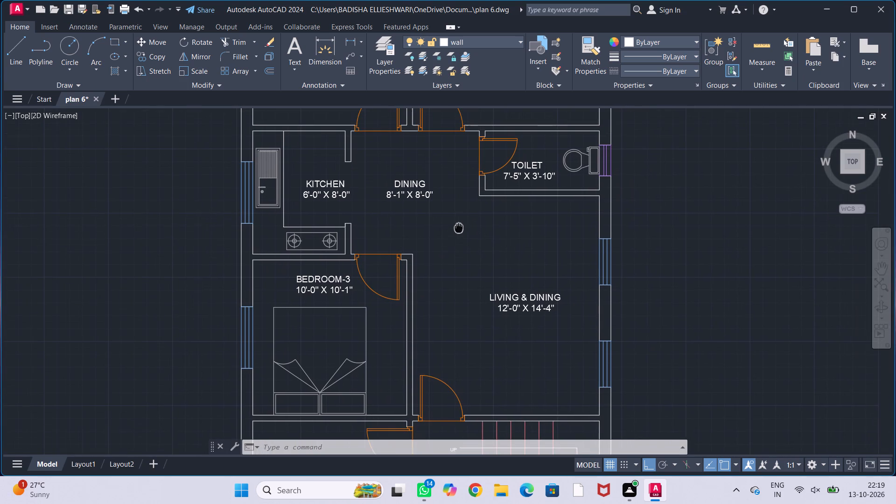
# Draw a circle of about 2.2 inches radius in the toilet room's upper-right corner, just above the WC.
pyautogui.moveTo(459, 227); pyautogui.dragTo(445, 224, button='middle')
pyautogui.moveTo(513, 201); pyautogui.dragTo(442, 224, button='middle')
pyautogui.scroll(2, 483, 197)
pyautogui.moveTo(490, 198); pyautogui.dragTo(405, 230, button='middle')
pyautogui.scroll(-1, 410, 227)
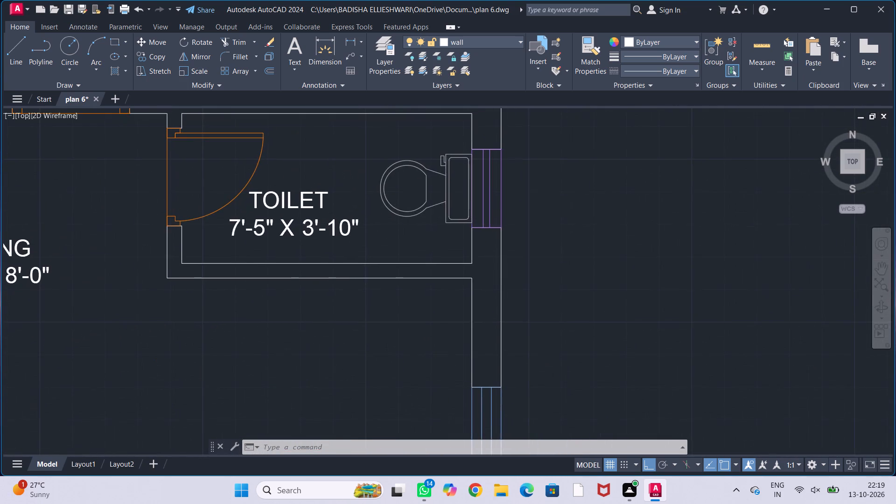
pyautogui.moveTo(412, 227); pyautogui.dragTo(413, 257, button='middle')
pyautogui.press('c')
pyautogui.press('Return')
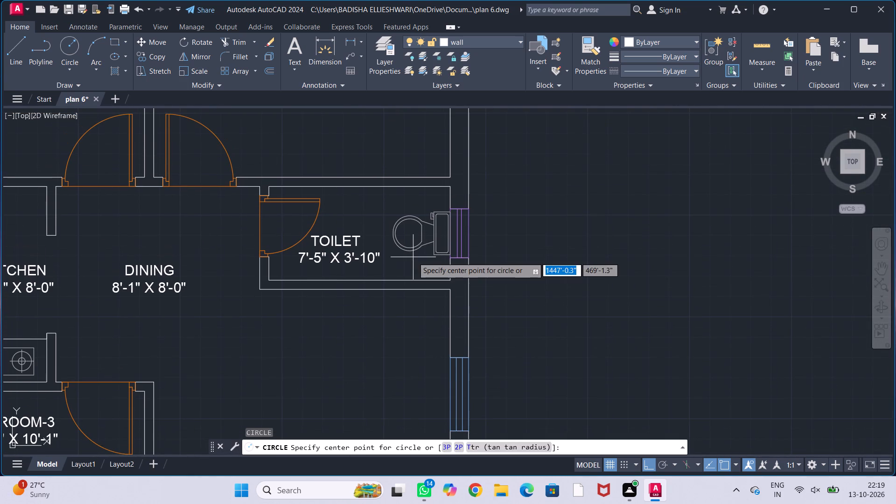
pyautogui.scroll(1, 437, 199)
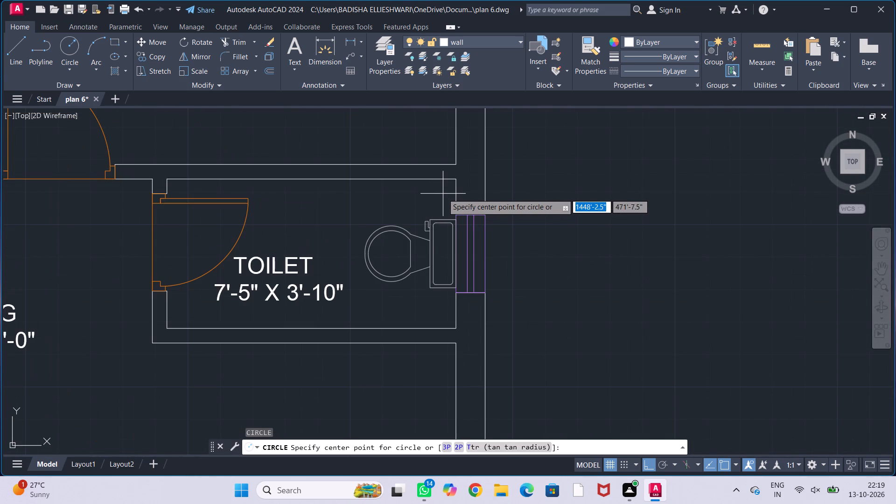
pyautogui.click(444, 190)
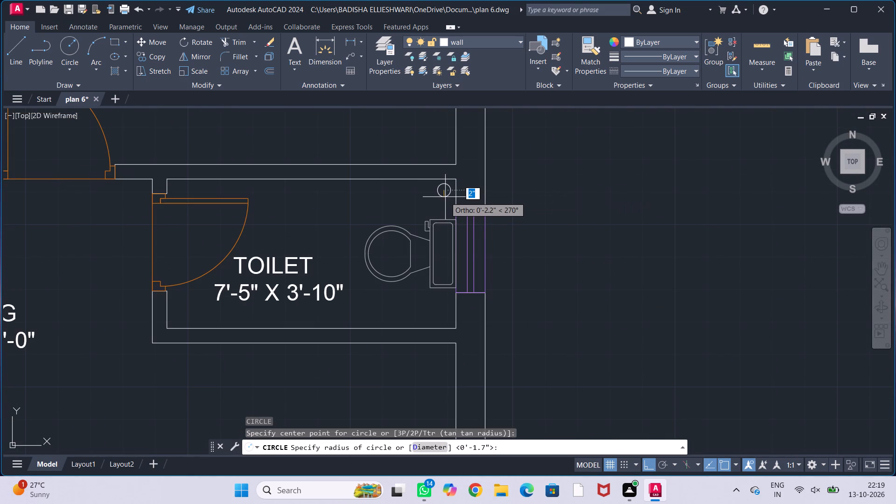
pyautogui.click(445, 197)
pyautogui.press('Escape')
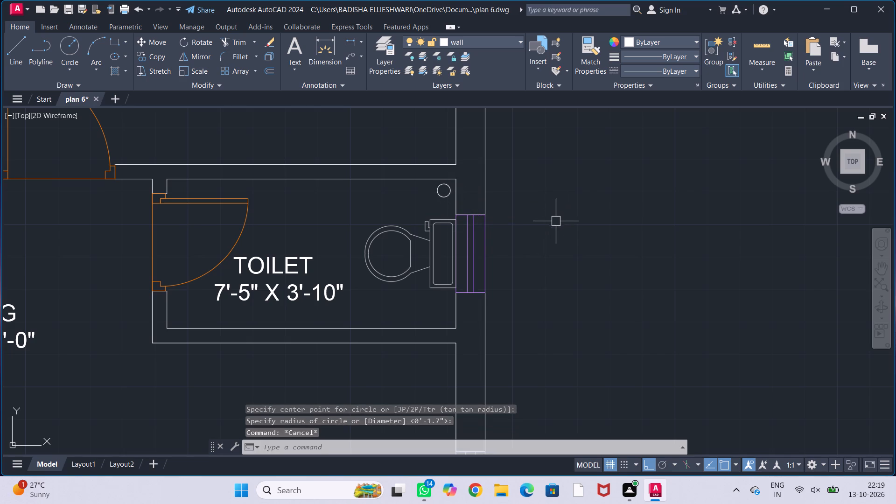
pyautogui.press('Escape')
pyautogui.press('Escape')
pyautogui.press('Escape')
# Look over the plan from the toilet down through the living area to the drawing room and stair.
pyautogui.scroll(-2, 552, 214)
pyautogui.moveTo(575, 216); pyautogui.dragTo(620, 170, button='middle')
pyautogui.moveTo(457, 306); pyautogui.dragTo(480, 274, button='middle')
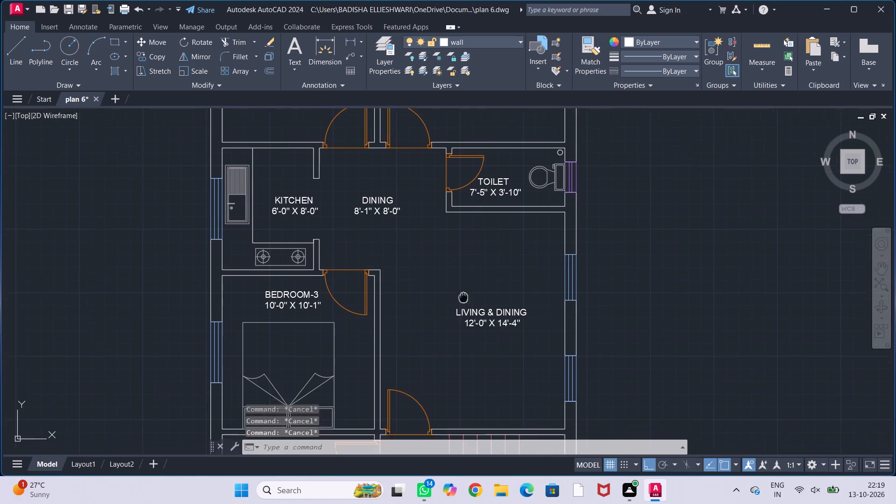
pyautogui.moveTo(480, 274); pyautogui.dragTo(493, 261, button='middle')
pyautogui.moveTo(525, 325); pyautogui.dragTo(536, 241, button='middle')
pyautogui.moveTo(524, 289); pyautogui.dragTo(569, 222, button='middle')
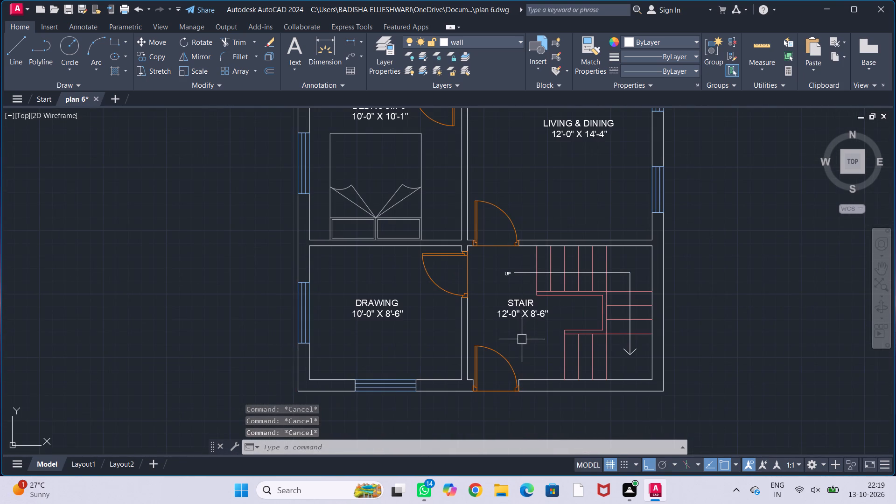
pyautogui.moveTo(522, 341); pyautogui.dragTo(476, 285, button='middle')
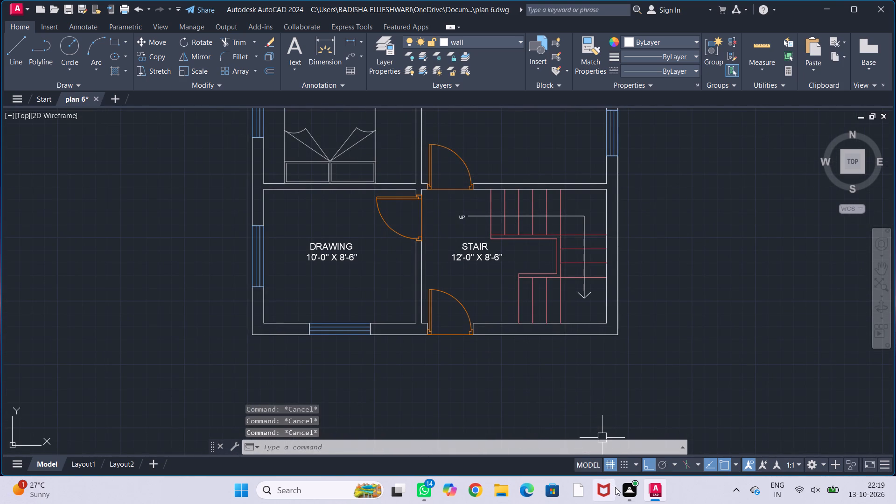
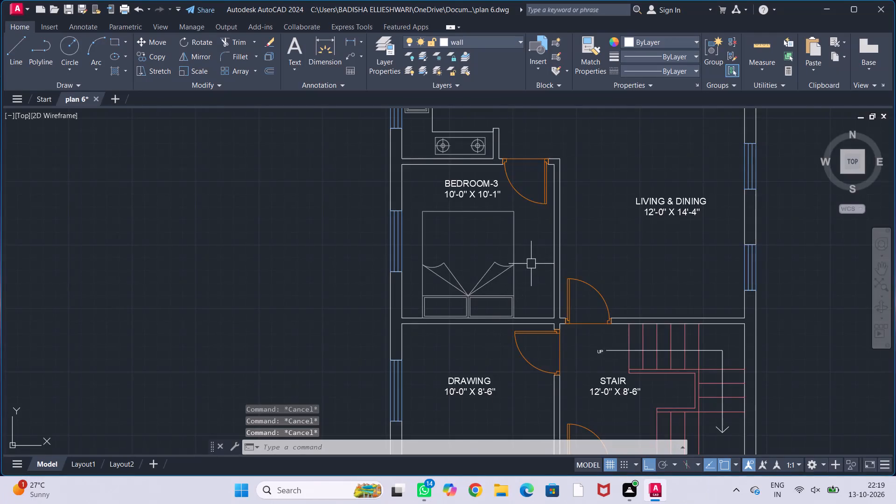
# Examine the upper part of the plan, from bedrooms 1 and 2 down through the kitchen, dining and toilet.
pyautogui.moveTo(533, 255); pyautogui.dragTo(472, 430, button='middle')
pyautogui.moveTo(554, 273); pyautogui.dragTo(483, 381, button='middle')
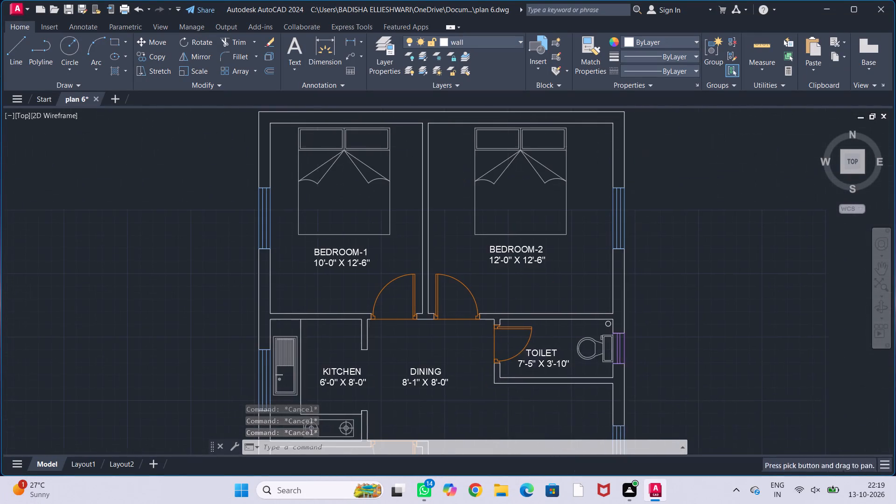
pyautogui.moveTo(463, 352); pyautogui.dragTo(489, 413, button='middle')
pyautogui.moveTo(492, 307); pyautogui.dragTo(519, 308, button='middle')
pyautogui.moveTo(517, 328); pyautogui.dragTo(565, 266, button='middle')
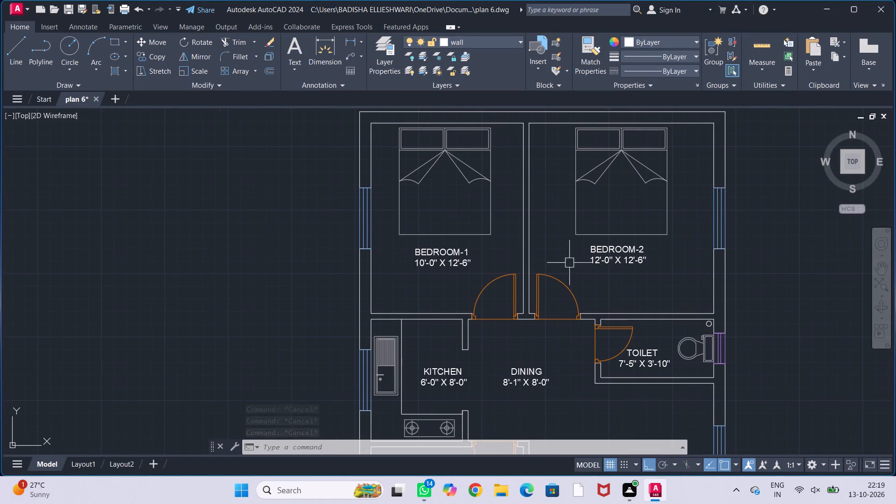
pyautogui.moveTo(536, 360); pyautogui.dragTo(527, 308, button='middle')
pyautogui.moveTo(540, 371); pyautogui.dragTo(531, 310, button='middle')
pyautogui.moveTo(534, 334); pyautogui.dragTo(527, 303, button='middle')
pyautogui.moveTo(542, 323); pyautogui.dragTo(496, 296, button='middle')
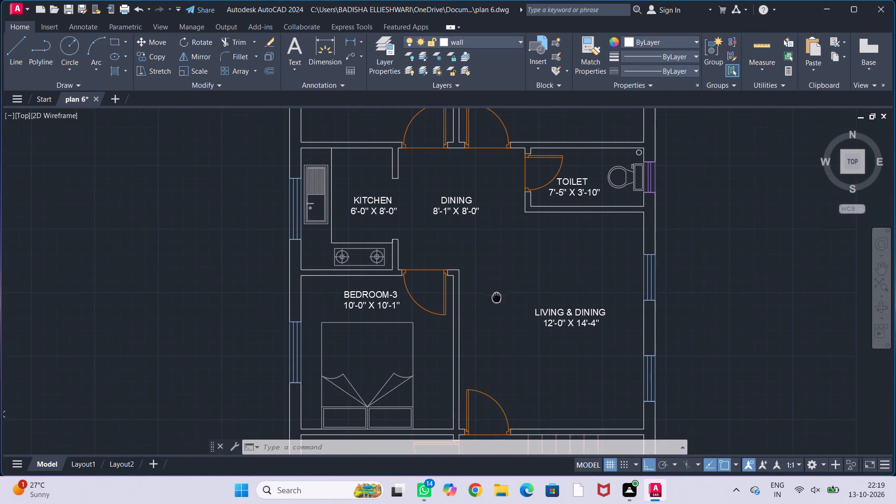
# Examine bedroom 3, the living area, drawing room and stair, finishing with an overview of the whole plan.
pyautogui.moveTo(514, 325); pyautogui.dragTo(469, 308, button='middle')
pyautogui.moveTo(480, 368); pyautogui.dragTo(514, 297, button='middle')
pyautogui.moveTo(551, 310); pyautogui.dragTo(545, 268, button='middle')
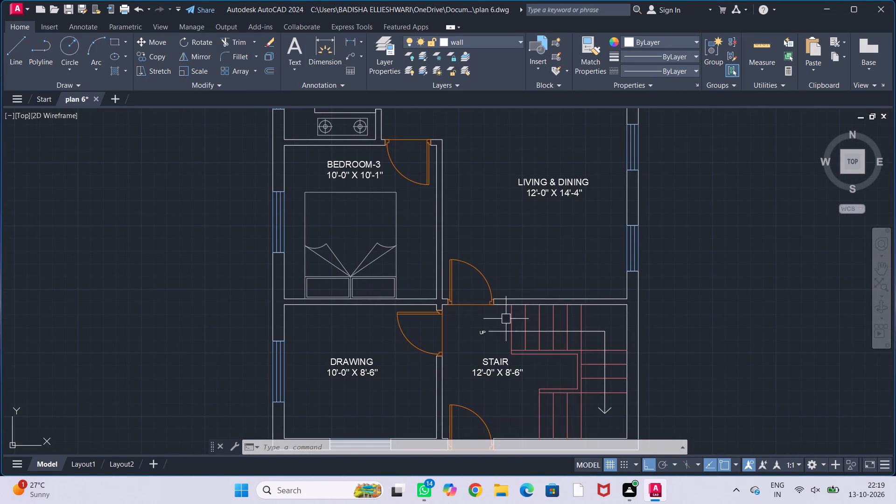
pyautogui.moveTo(413, 379); pyautogui.dragTo(482, 303, button='middle')
pyautogui.moveTo(481, 290); pyautogui.dragTo(488, 364, button='middle')
pyautogui.scroll(1, 429, 300)
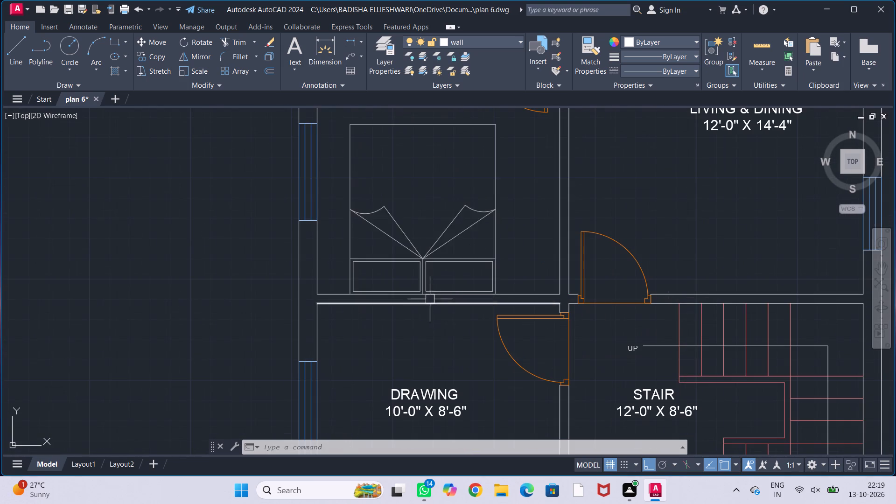
pyautogui.moveTo(524, 252); pyautogui.dragTo(472, 415, button='middle')
pyautogui.scroll(-1, 511, 334)
pyautogui.moveTo(585, 312); pyautogui.dragTo(502, 321, button='middle')
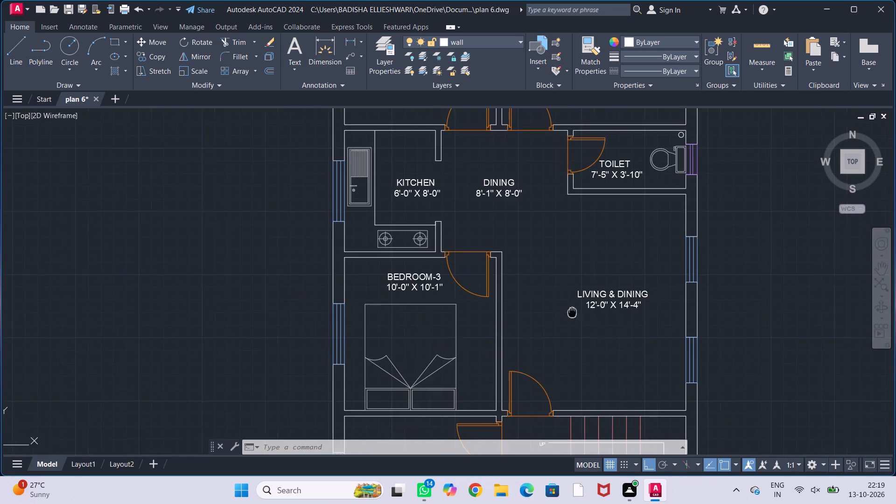
pyautogui.moveTo(502, 321); pyautogui.dragTo(449, 330, button='middle')
pyautogui.scroll(-1, 451, 328)
pyautogui.middleClick(541, 317)
pyautogui.scroll(-2, 586, 311)
pyautogui.scroll(1, 564, 301)
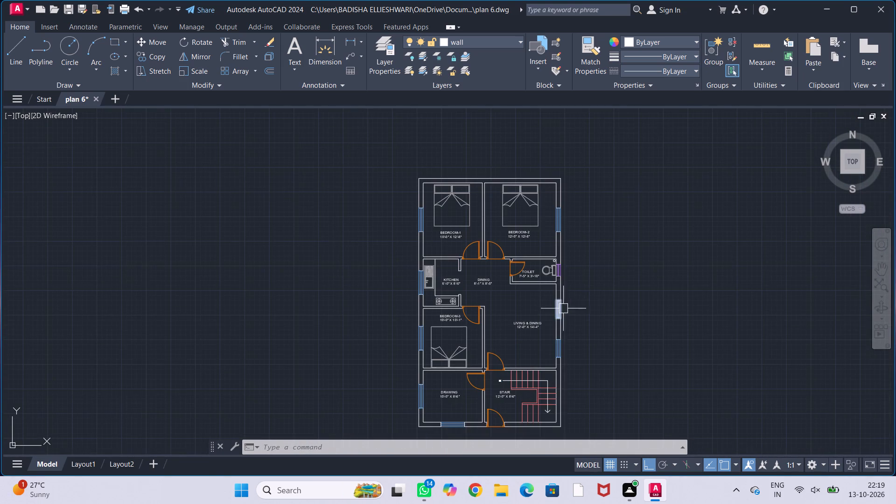
pyautogui.moveTo(565, 309); pyautogui.dragTo(520, 283, button='middle')
pyautogui.moveTo(571, 290); pyautogui.dragTo(567, 284, button='middle')
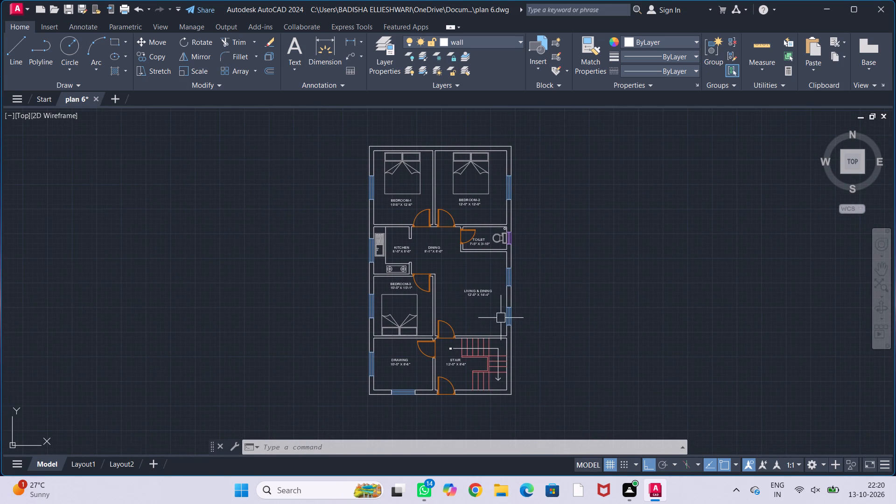
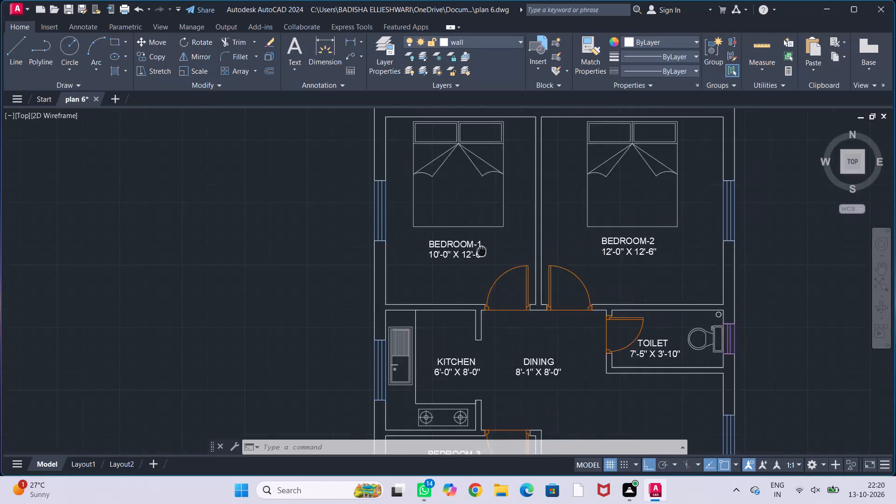
# Check the kitchen's depth between its upper and lower walls with a temporary linear dimension, without placing it.
pyautogui.moveTo(497, 262); pyautogui.dragTo(496, 267, button='middle')
pyautogui.moveTo(492, 279); pyautogui.dragTo(529, 194, button='middle')
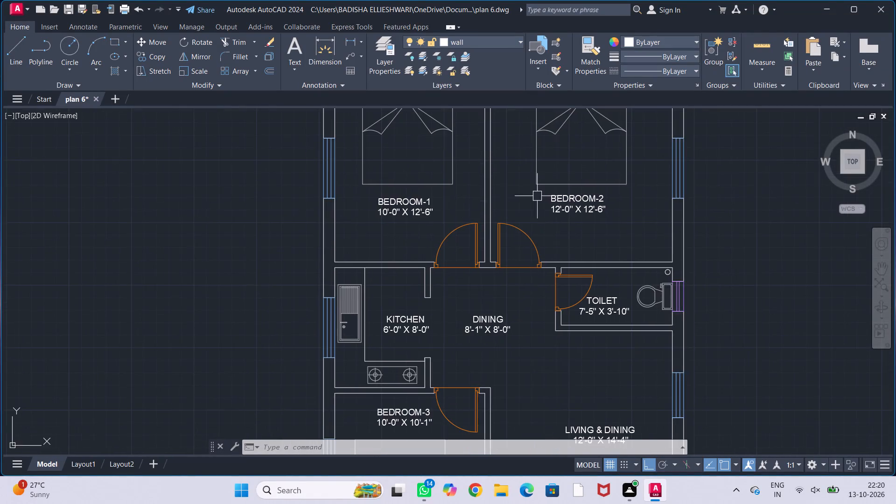
pyautogui.moveTo(527, 309); pyautogui.dragTo(466, 226, button='middle')
pyautogui.moveTo(422, 265); pyautogui.dragTo(462, 286, button='middle')
pyautogui.scroll(1, 450, 262)
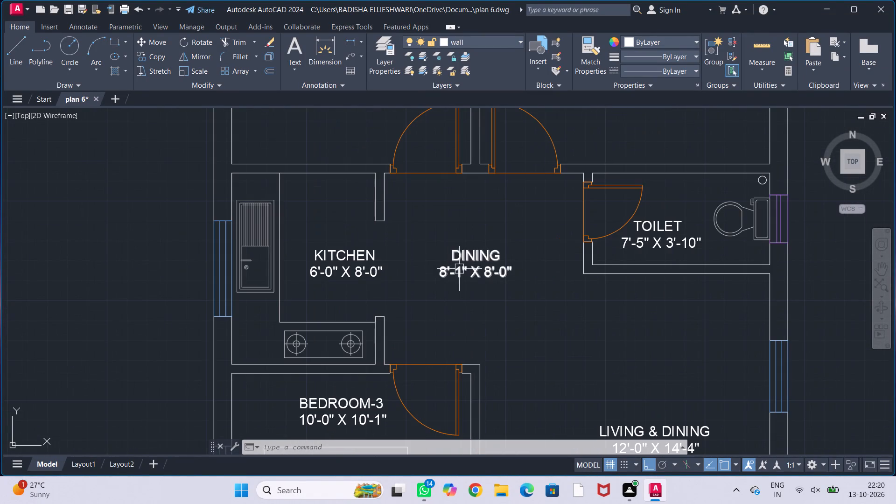
pyautogui.moveTo(448, 273); pyautogui.dragTo(485, 257, button='middle')
pyautogui.moveTo(433, 252); pyautogui.dragTo(487, 253, button='middle')
pyautogui.write('dli')
pyautogui.press('Return')
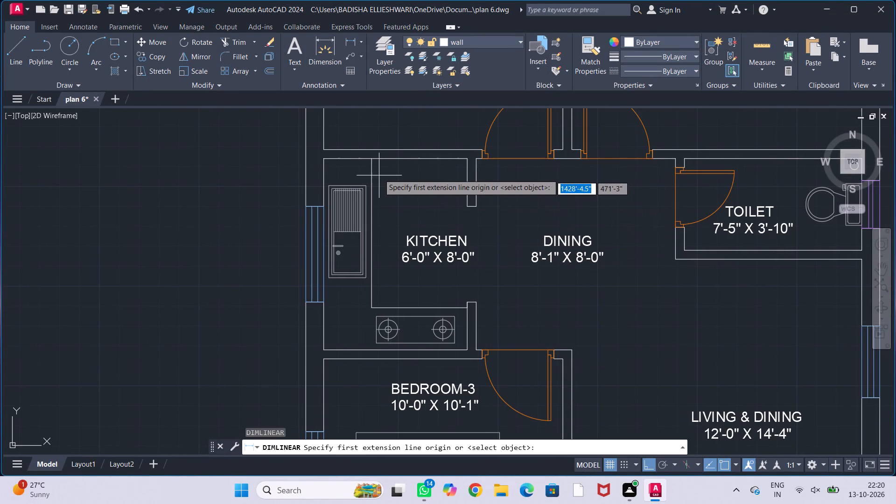
pyautogui.click(467, 161)
pyautogui.click(465, 352)
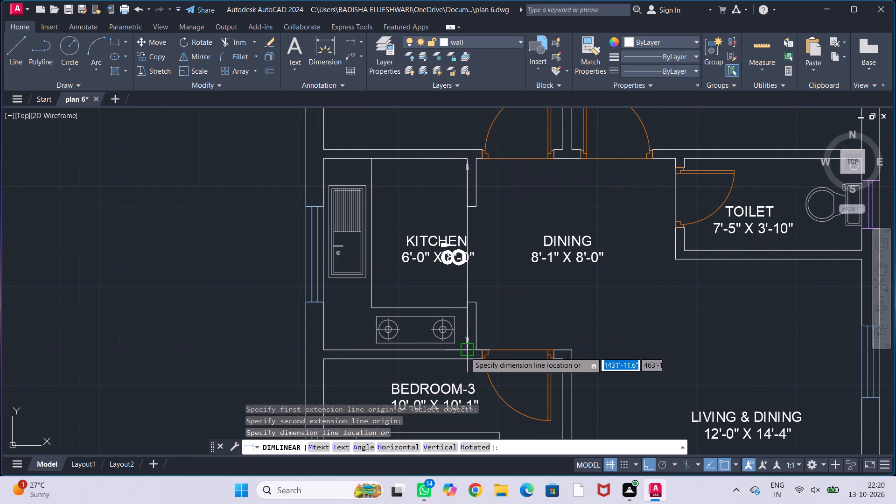
pyautogui.press('Escape')
pyautogui.press('Escape')
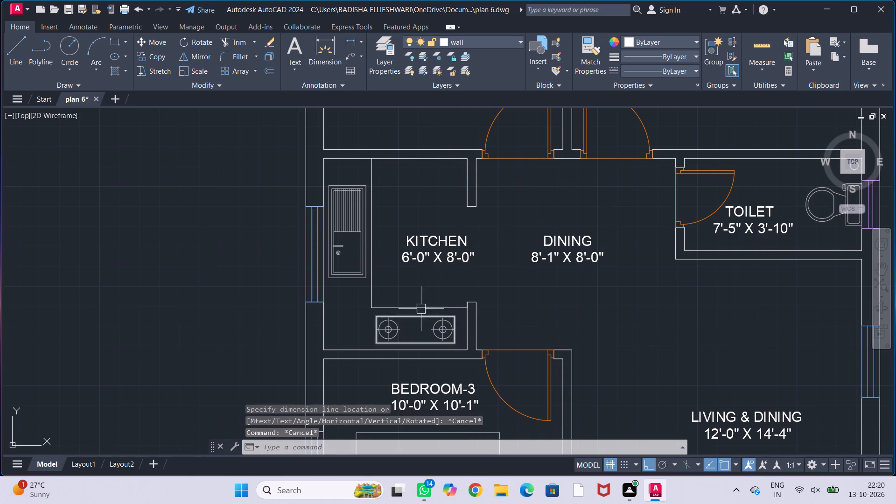
pyautogui.press('Escape')
pyautogui.press('Escape')
pyautogui.press('Escape')
# Check the living and dining area's width from the bedroom 3 wall corner to the outer wall with a temporary linear dimension.
pyautogui.moveTo(490, 280); pyautogui.dragTo(481, 281, button='middle')
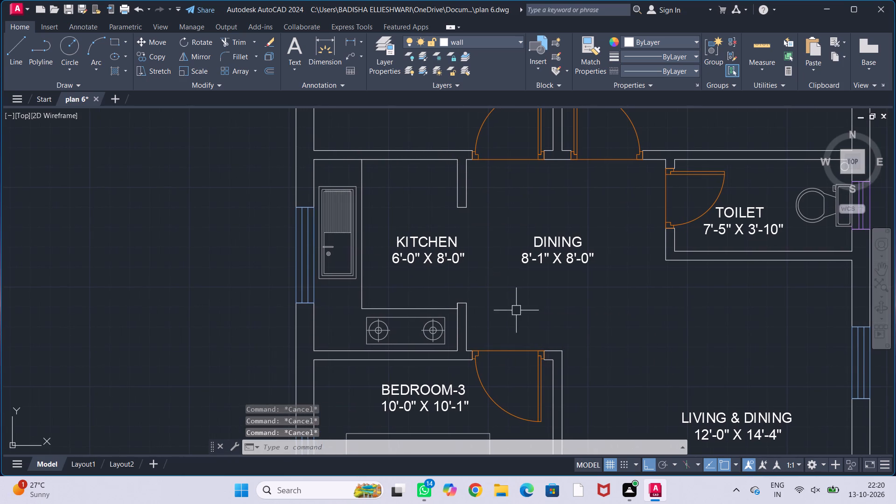
pyautogui.moveTo(518, 311); pyautogui.dragTo(450, 263, button='middle')
pyautogui.moveTo(497, 286); pyautogui.dragTo(471, 260, button='middle')
pyautogui.moveTo(519, 284); pyautogui.dragTo(474, 250, button='middle')
pyautogui.moveTo(479, 269); pyautogui.dragTo(450, 250, button='middle')
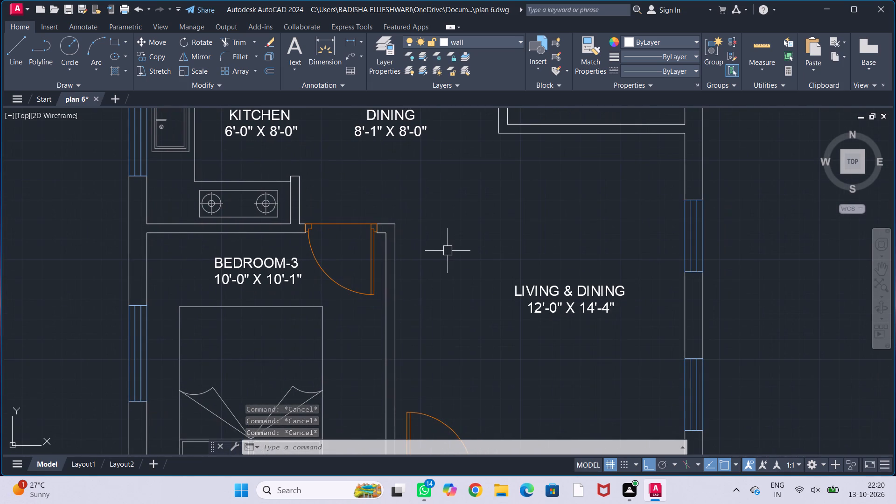
pyautogui.press('d')
pyautogui.write('li')
pyautogui.press('Return')
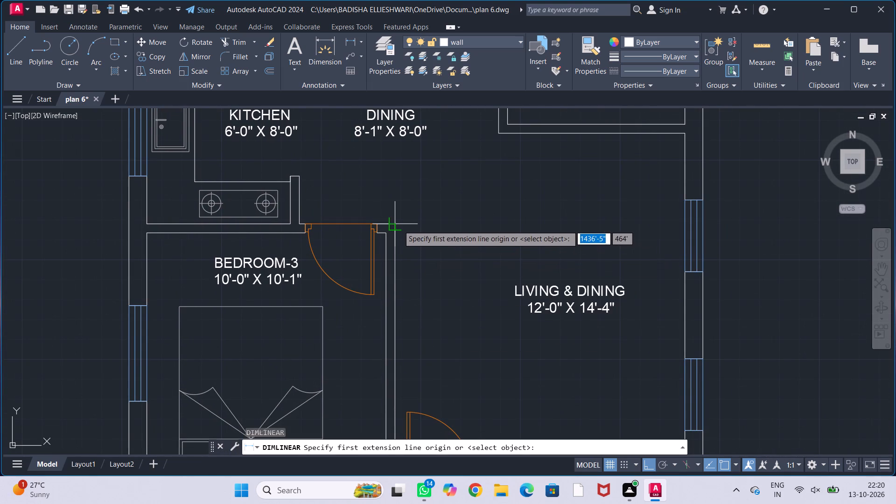
pyautogui.click(399, 225)
pyautogui.click(684, 226)
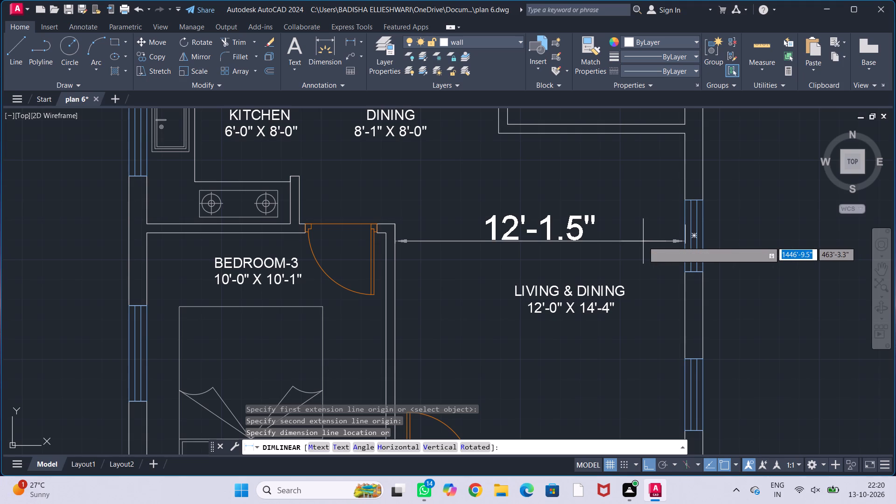
pyautogui.press('Escape')
pyautogui.press('Escape')
pyautogui.press('Escape')
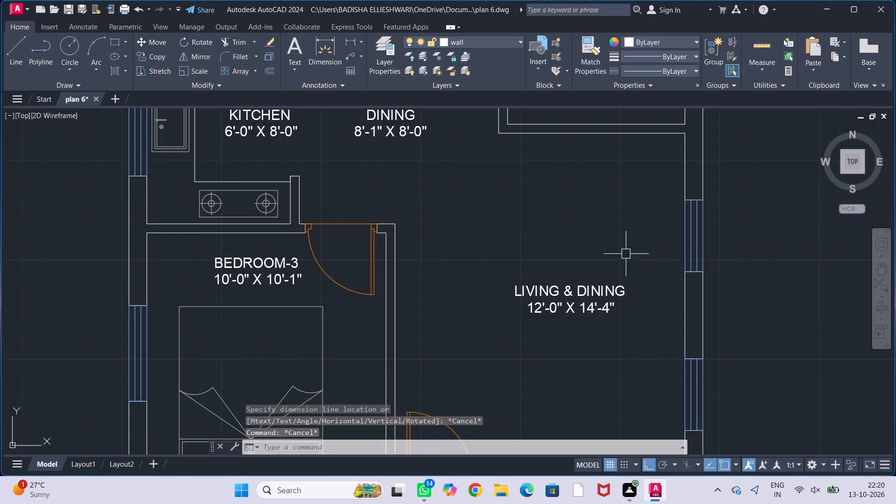
pyautogui.press('Escape')
# Check bedroom 3's inner width along its upper wall with a temporary linear dimension, without placing it.
pyautogui.moveTo(613, 256); pyautogui.dragTo(534, 220, button='middle')
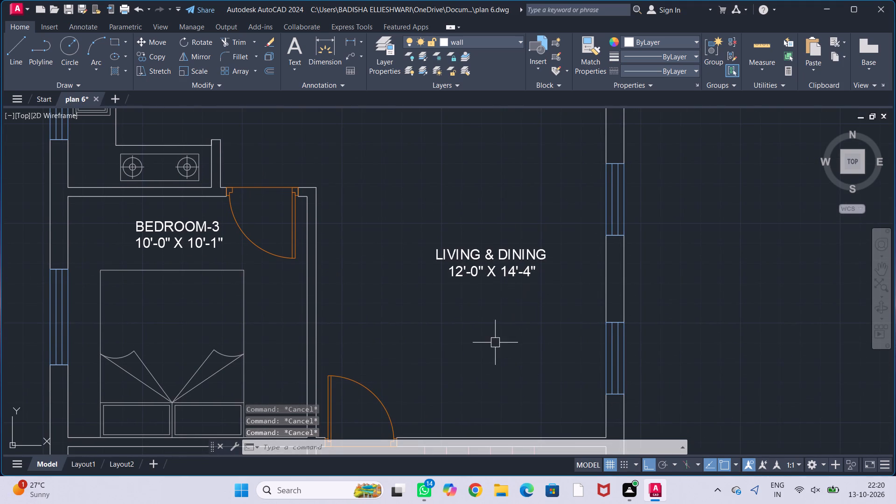
pyautogui.moveTo(413, 351); pyautogui.dragTo(594, 313, button='middle')
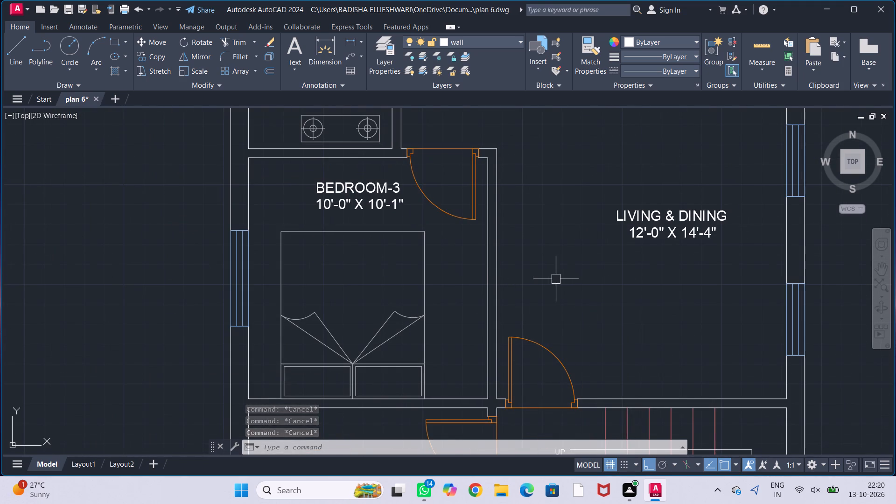
pyautogui.press('Return')
pyautogui.click(246, 160)
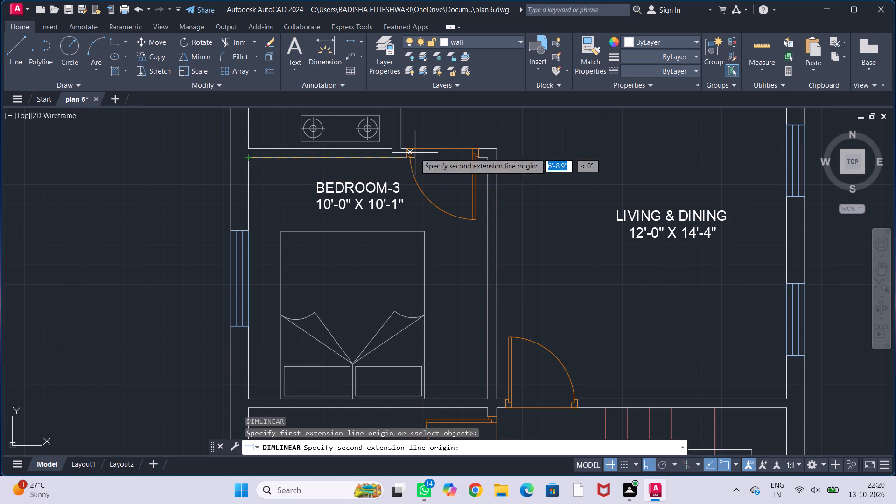
pyautogui.click(489, 158)
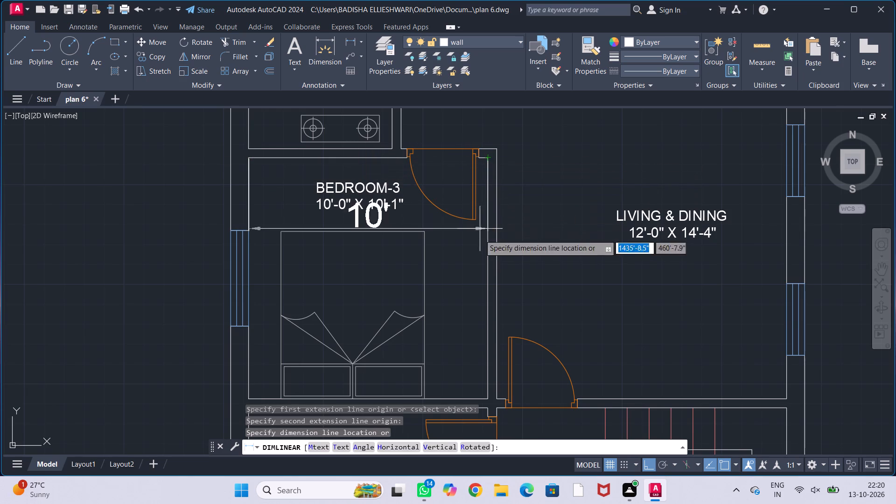
pyautogui.press('Escape')
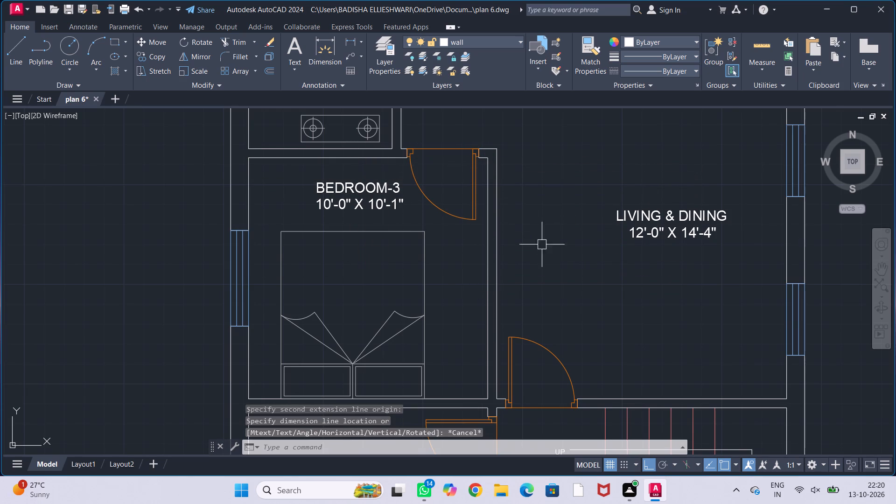
# Check the drawing room's inner width along its upper wall with a temporary linear dimension, without placing it.
pyautogui.moveTo(557, 275); pyautogui.dragTo(535, 175, button='middle')
pyautogui.scroll(-1, 541, 202)
pyautogui.moveTo(541, 211); pyautogui.dragTo(493, 160, button='middle')
pyautogui.scroll(1, 363, 294)
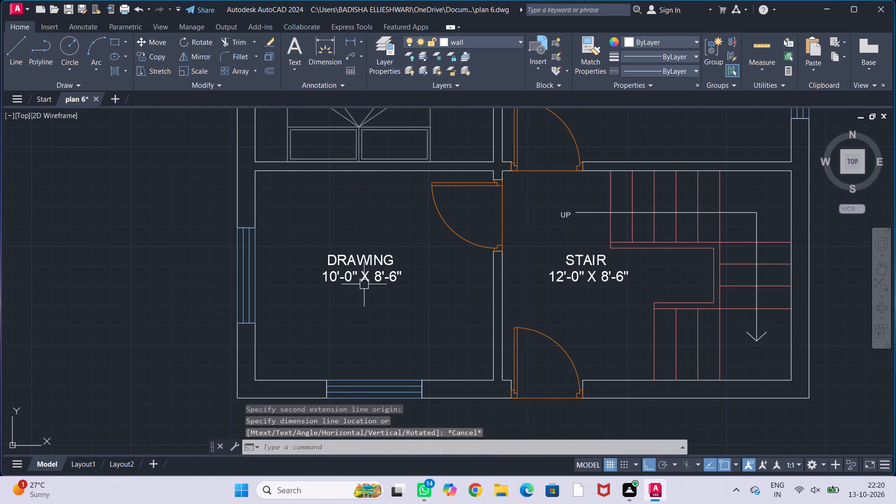
pyautogui.press('Return')
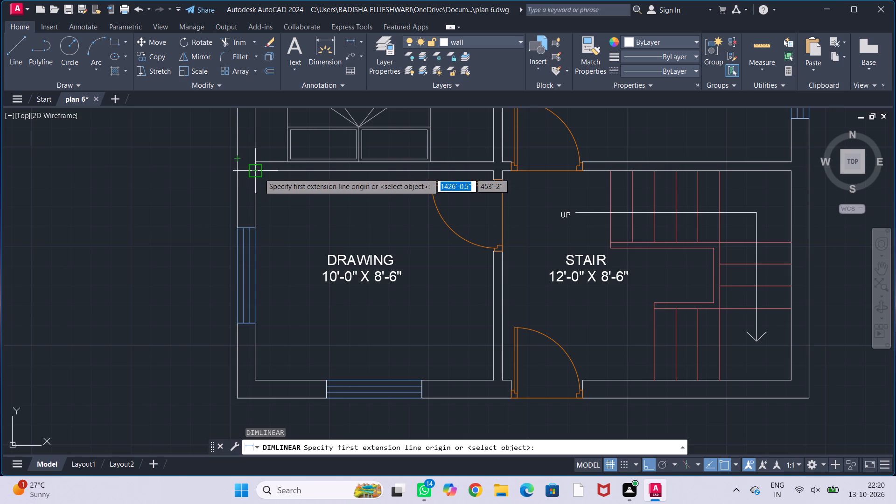
pyautogui.click(259, 173)
pyautogui.click(490, 169)
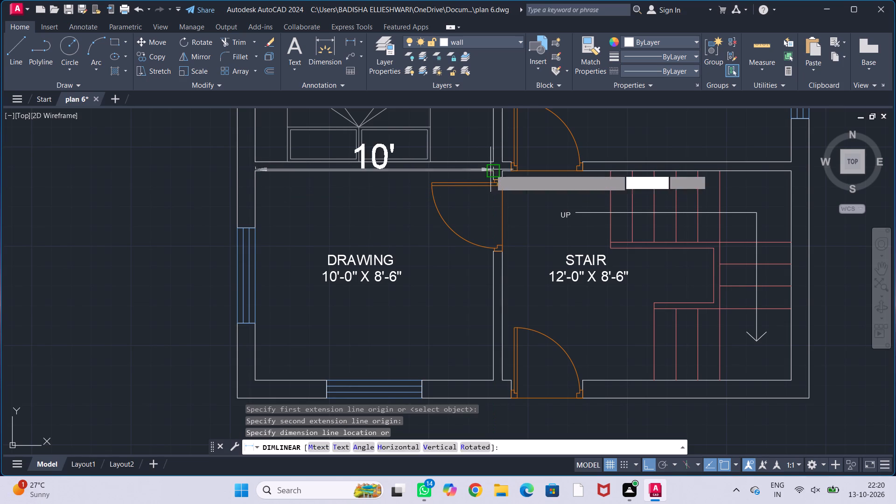
pyautogui.press('Escape')
# Check the stair area's inner width along its upper wall with a temporary linear dimension, without placing it.
pyautogui.scroll(-1, 459, 240)
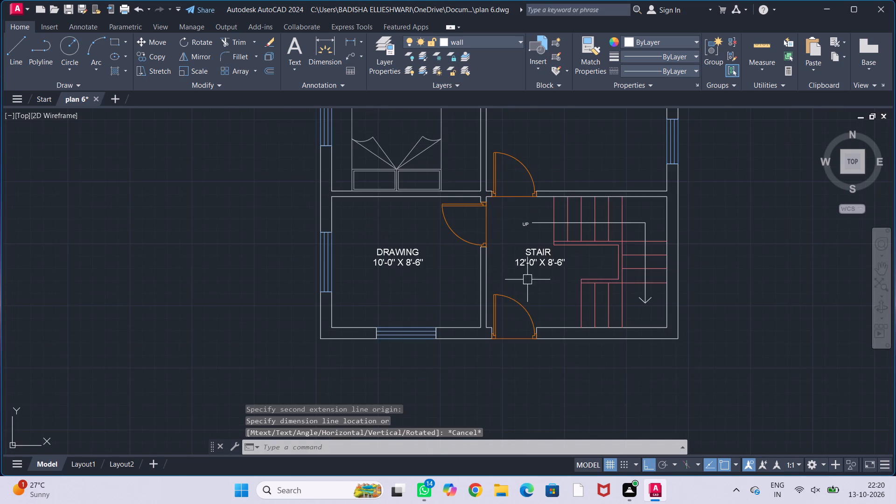
pyautogui.moveTo(497, 278); pyautogui.dragTo(336, 270, button='middle')
pyautogui.press('Return')
pyautogui.scroll(2, 326, 211)
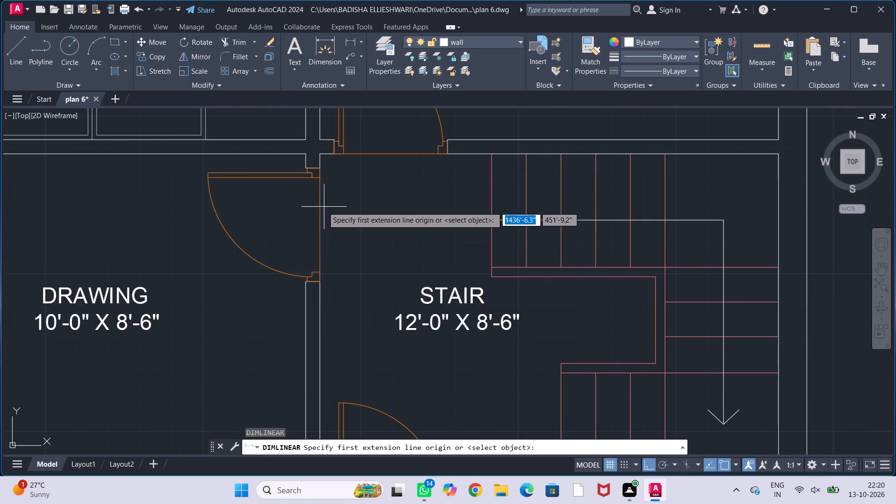
pyautogui.click(321, 153)
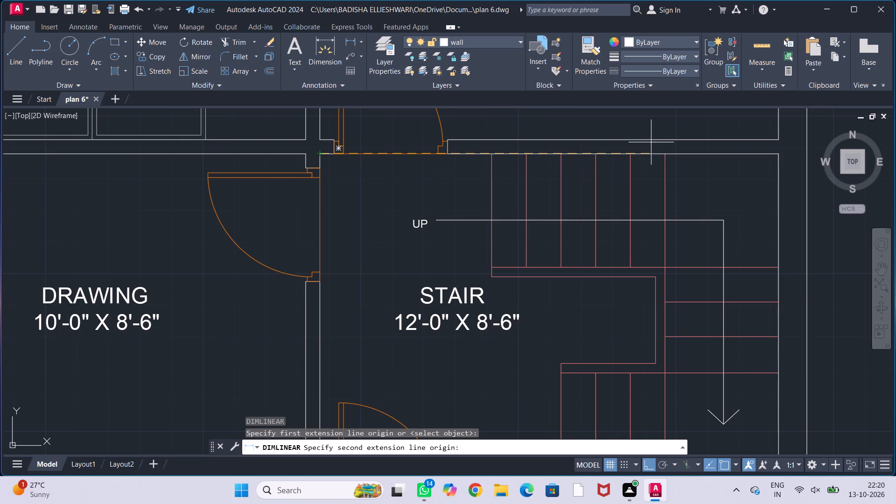
pyautogui.click(780, 154)
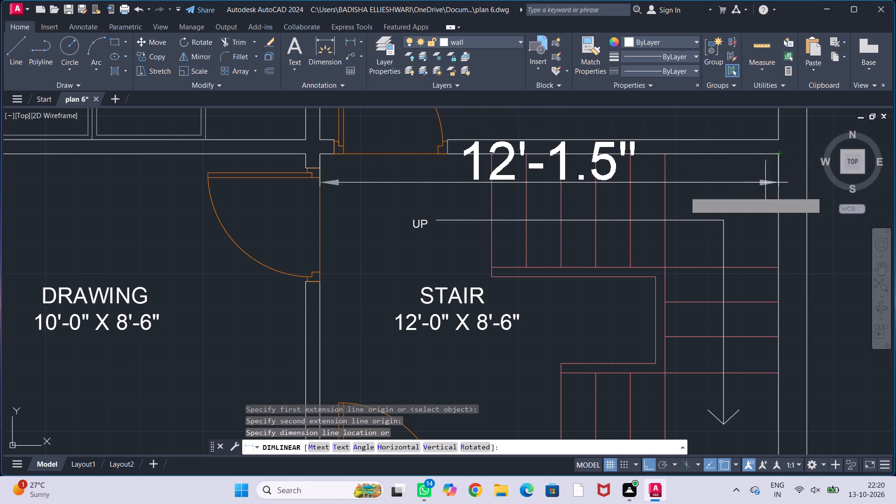
pyautogui.moveTo(738, 246); pyautogui.dragTo(684, 192, button='middle')
pyautogui.press('Escape')
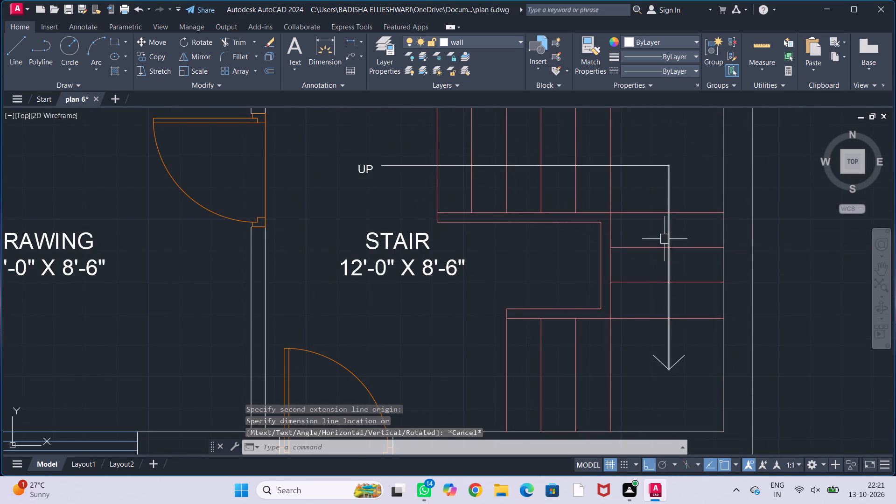
# Check the toilet's inner width along its upper wall with a temporary linear dimension, without placing it.
pyautogui.scroll(-3, 664, 236)
pyautogui.moveTo(661, 210); pyautogui.dragTo(548, 368, button='middle')
pyautogui.moveTo(512, 310); pyautogui.dragTo(480, 406, button='middle')
pyautogui.moveTo(466, 316); pyautogui.dragTo(460, 339, button='middle')
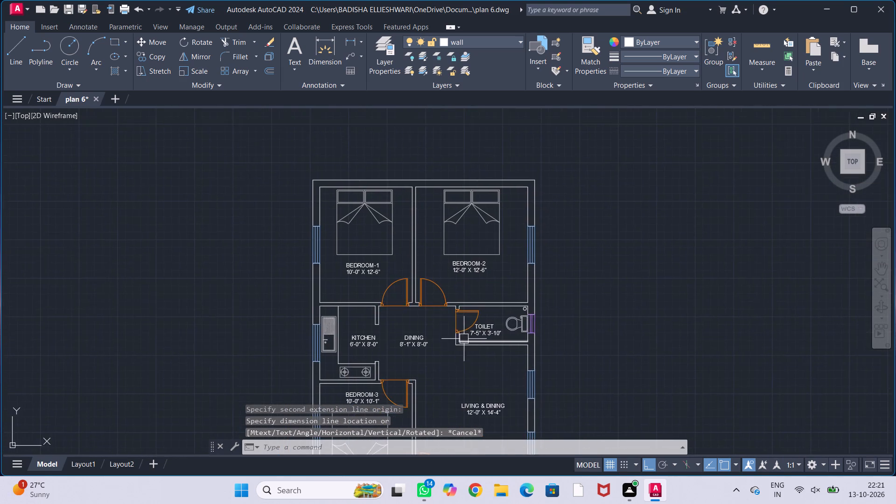
pyautogui.scroll(1, 465, 338)
pyautogui.scroll(1, 517, 327)
pyautogui.moveTo(504, 308); pyautogui.dragTo(426, 273, button='middle')
pyautogui.scroll(1, 428, 273)
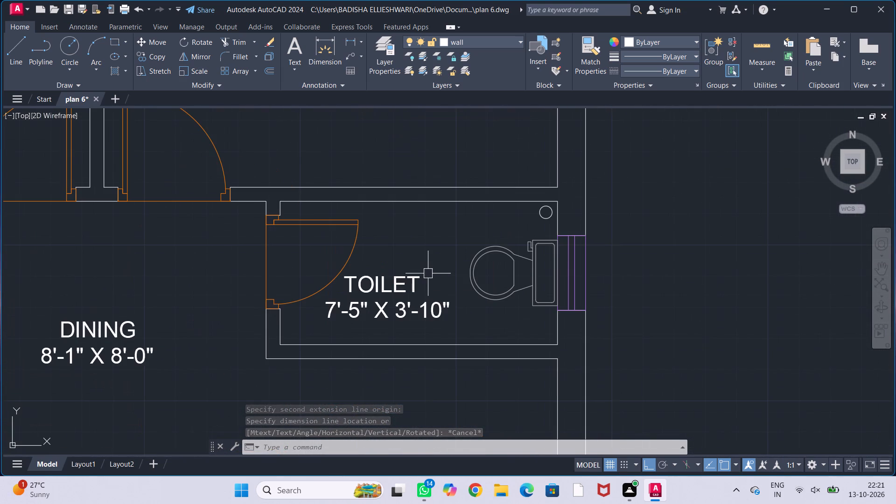
pyautogui.press('Return')
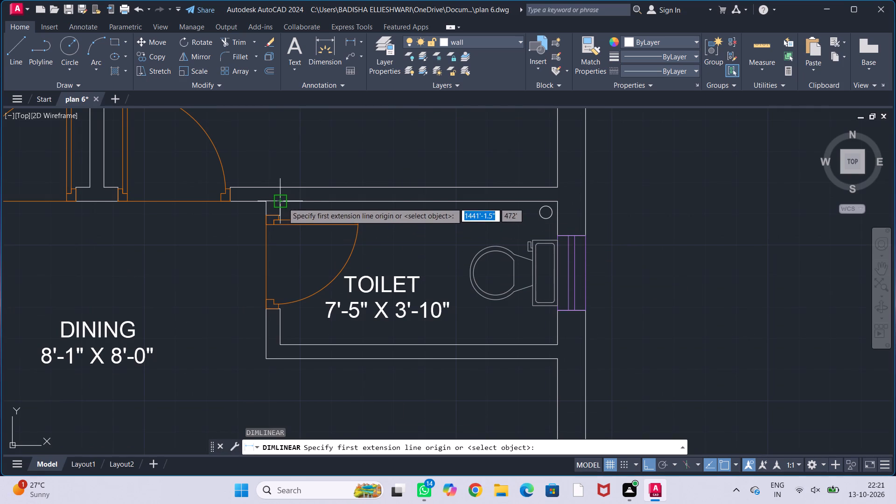
pyautogui.click(283, 203)
pyautogui.click(557, 204)
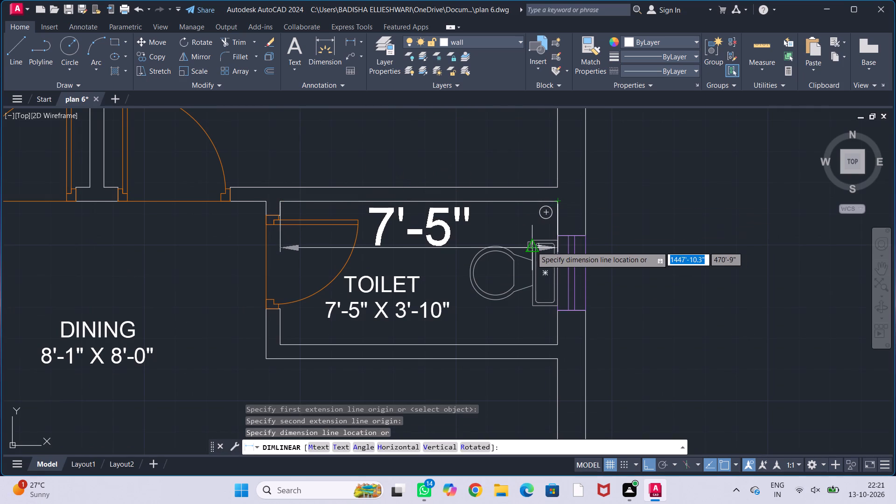
pyautogui.press('Escape')
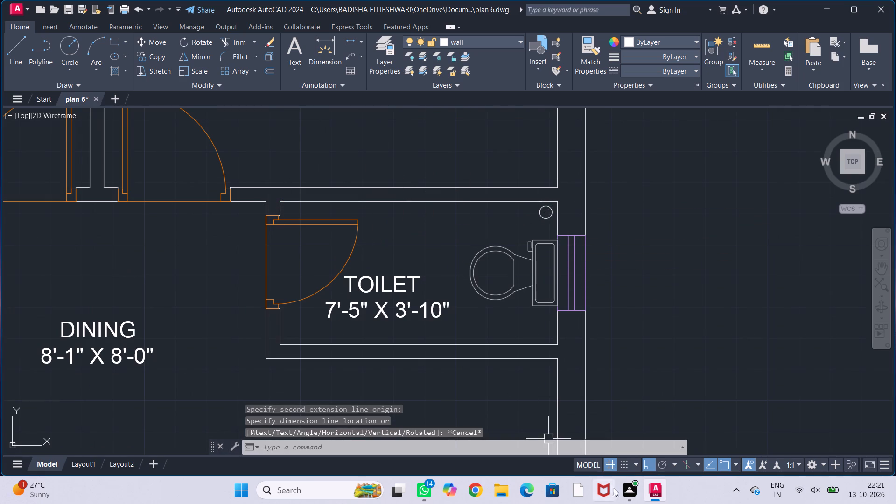
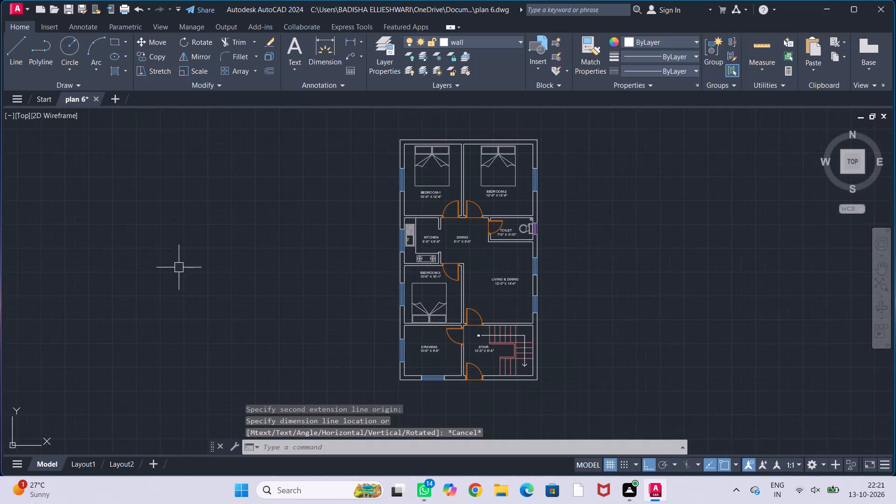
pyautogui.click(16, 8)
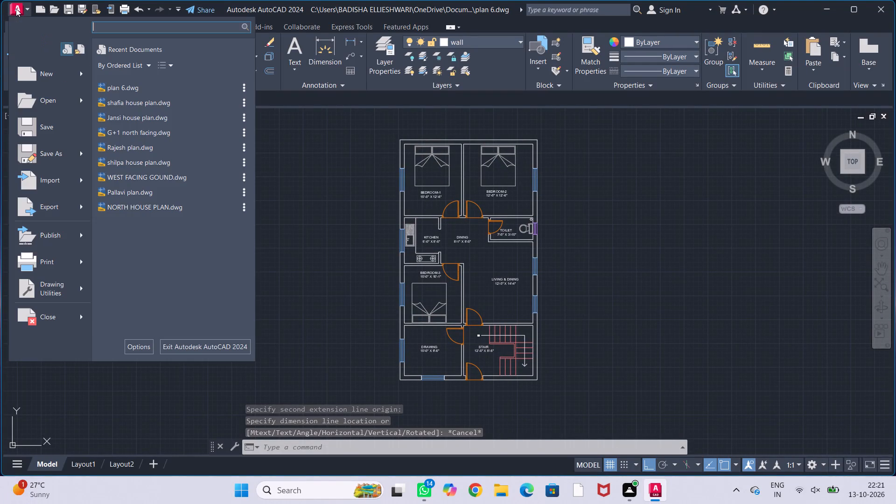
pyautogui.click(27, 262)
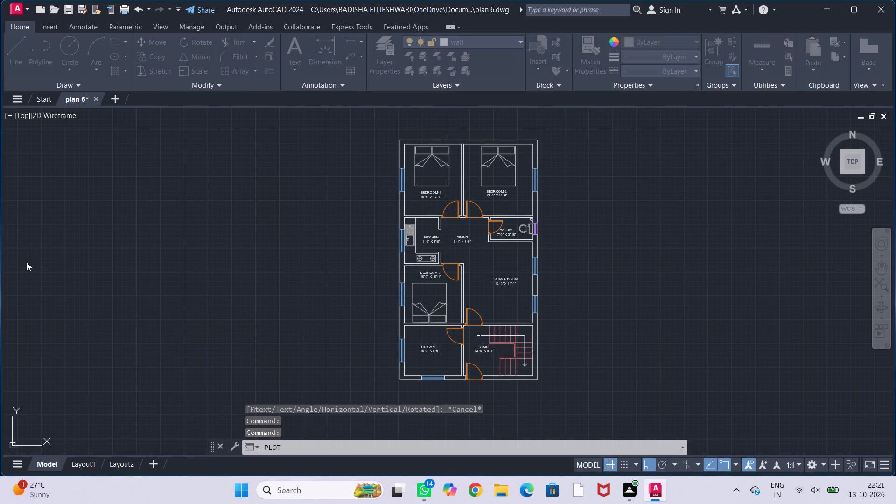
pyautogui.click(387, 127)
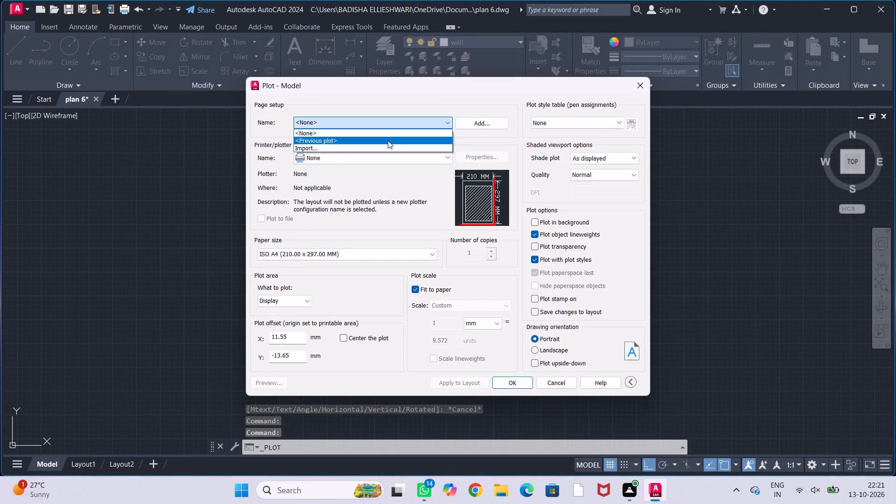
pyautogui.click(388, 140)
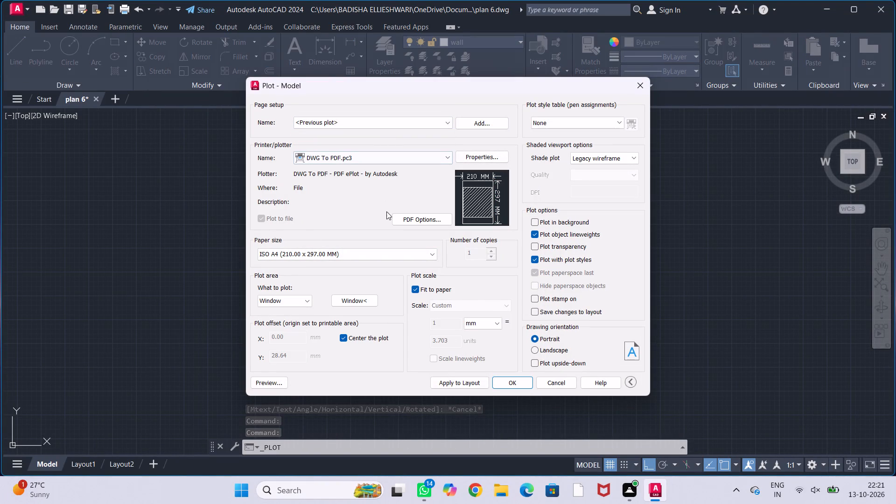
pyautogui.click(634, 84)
# Query the drawing's log file name with the LOGFILENAME variable, repeating the query twice.
pyautogui.scroll(-1, 578, 263)
pyautogui.moveTo(575, 261); pyautogui.dragTo(453, 247, button='middle')
pyautogui.scroll(1, 452, 251)
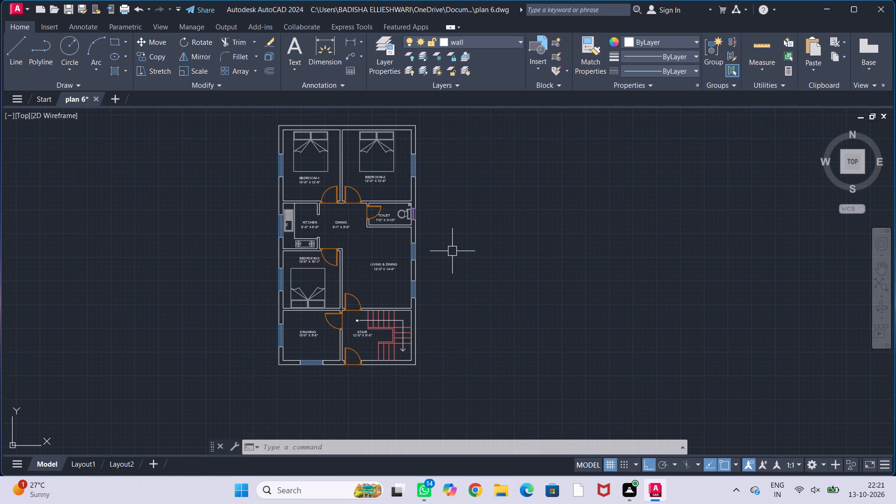
pyautogui.write('log')
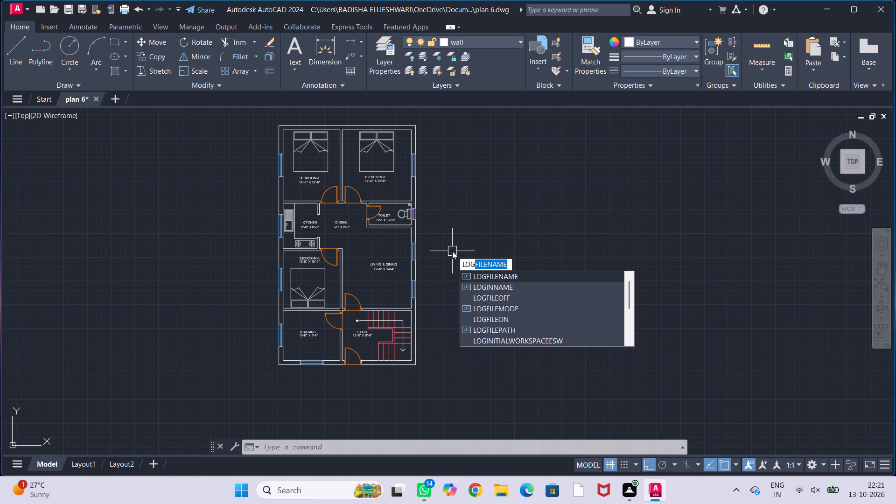
pyautogui.click(520, 275)
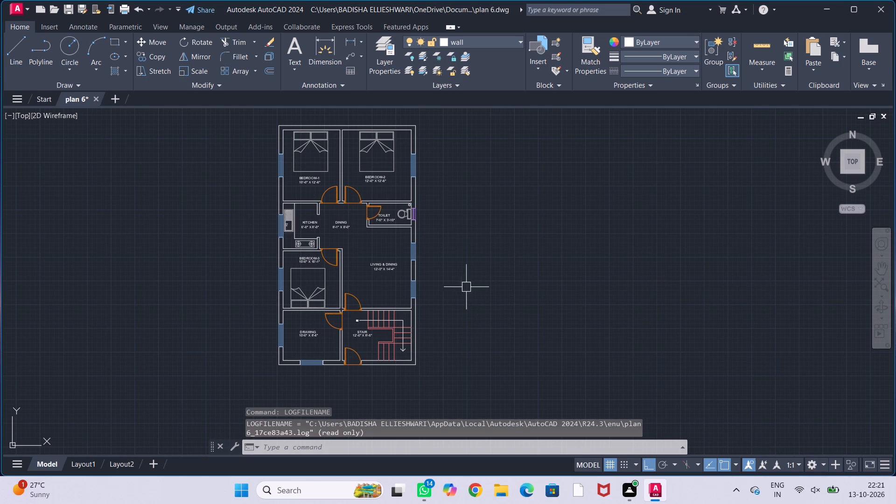
pyautogui.press('Escape')
pyautogui.press('Escape')
pyautogui.press('Escape')
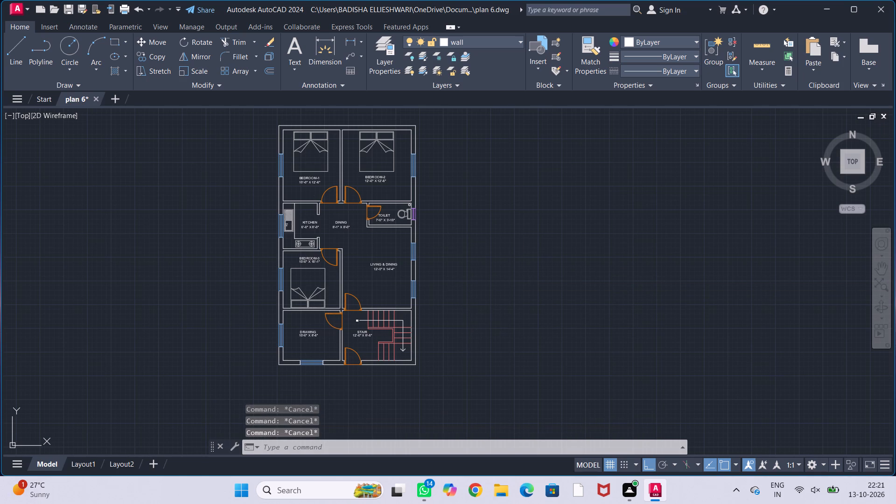
pyautogui.press('Escape')
pyautogui.press('Escape')
pyautogui.write('log')
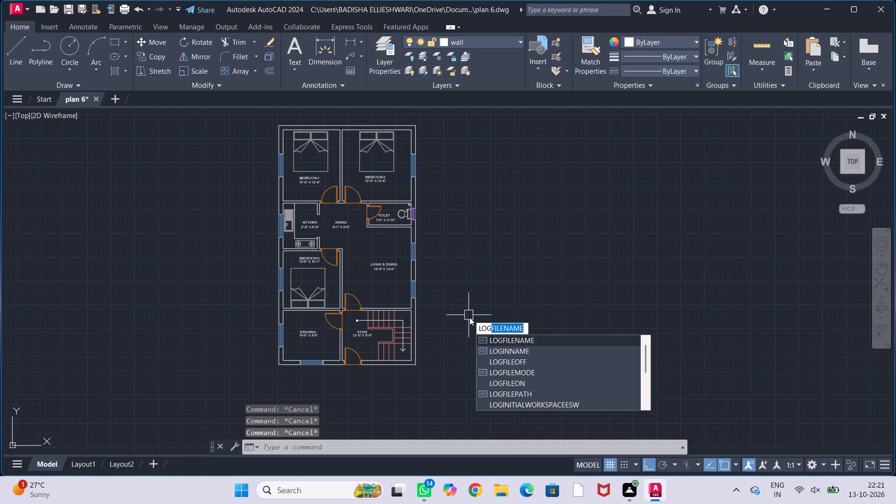
pyautogui.click(508, 338)
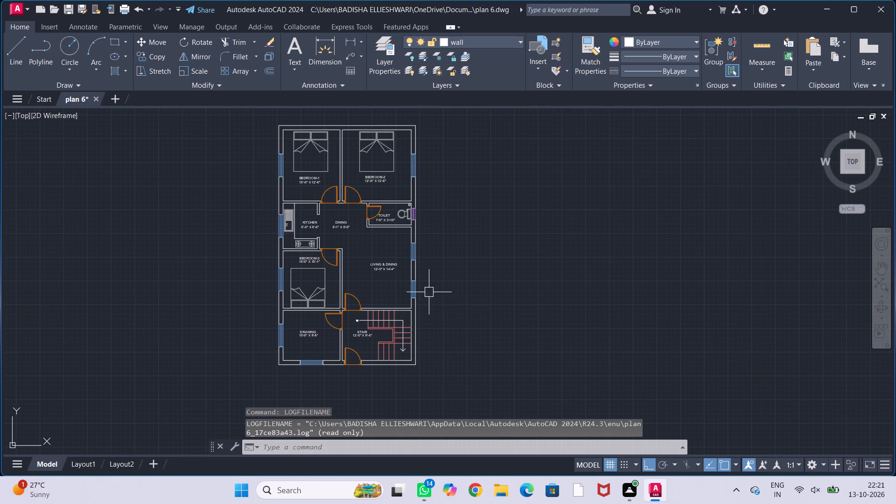
pyautogui.press('Escape')
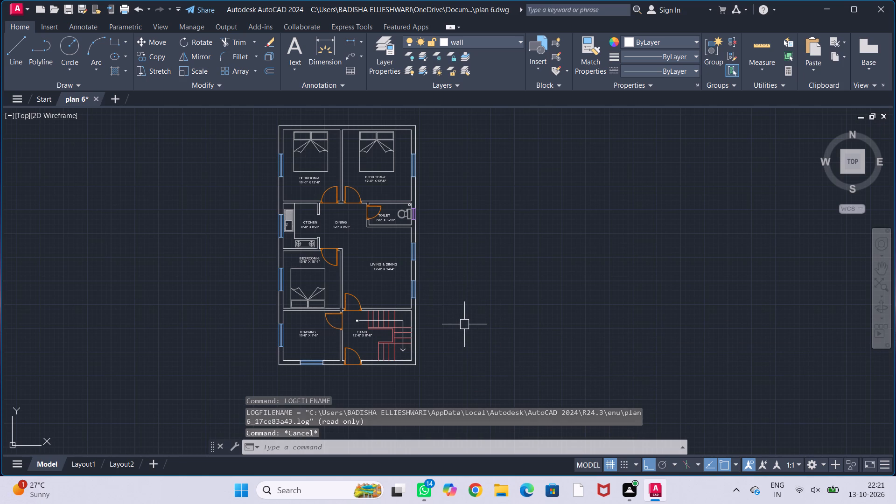
pyautogui.press('Escape')
pyautogui.press('Escape')
pyautogui.press('Escape')
pyautogui.write('log')
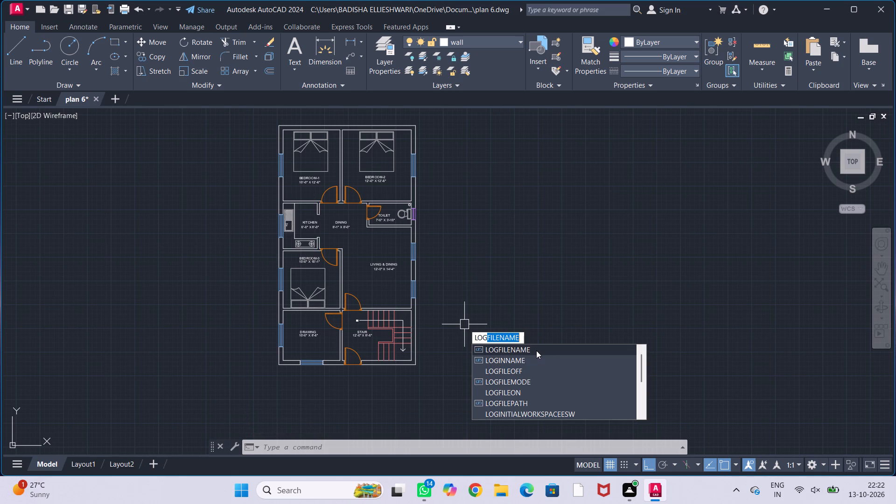
pyautogui.click(536, 350)
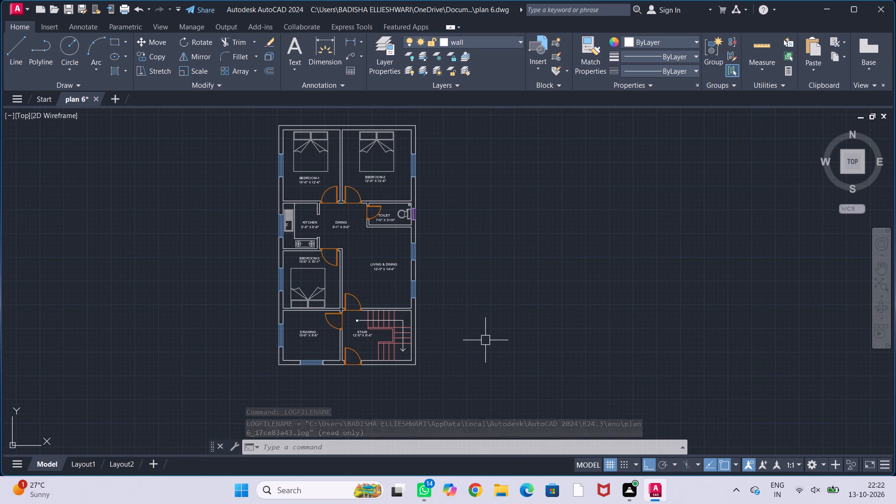
pyautogui.press('Escape')
pyautogui.press('Escape')
pyautogui.press('Escape')
pyautogui.press('Escape')
pyautogui.press('Escape')
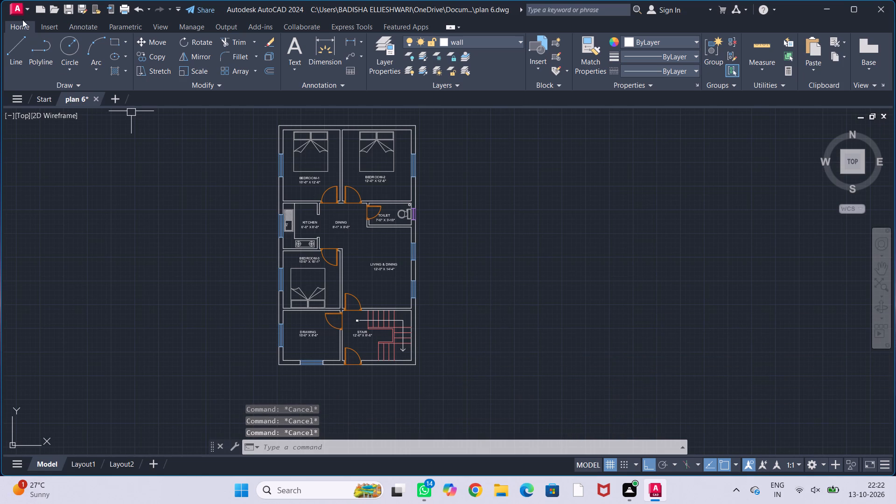
# Dimension the house plan's overall outer width, placing the dimension line just above the bedrooms' outer wall.
pyautogui.scroll(-2, 299, 241)
pyautogui.moveTo(413, 234); pyautogui.dragTo(435, 251, button='middle')
pyautogui.scroll(1, 361, 256)
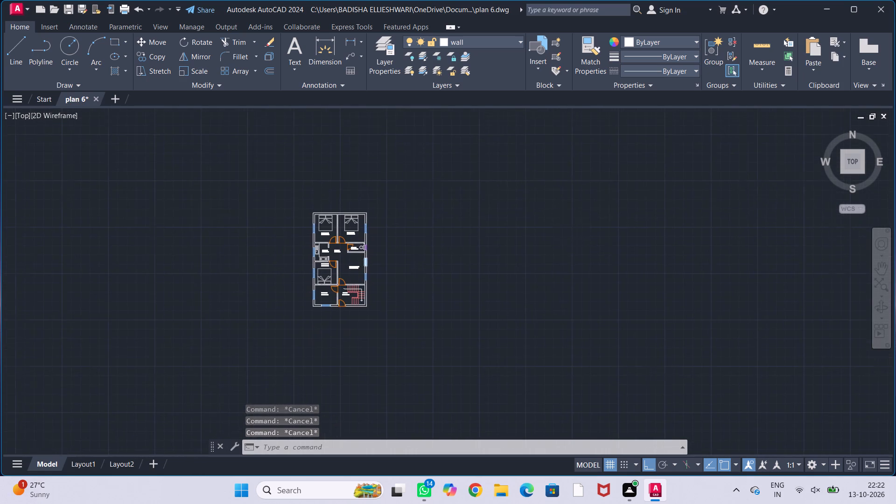
pyautogui.moveTo(378, 255); pyautogui.dragTo(458, 265, button='middle')
pyautogui.scroll(1, 449, 262)
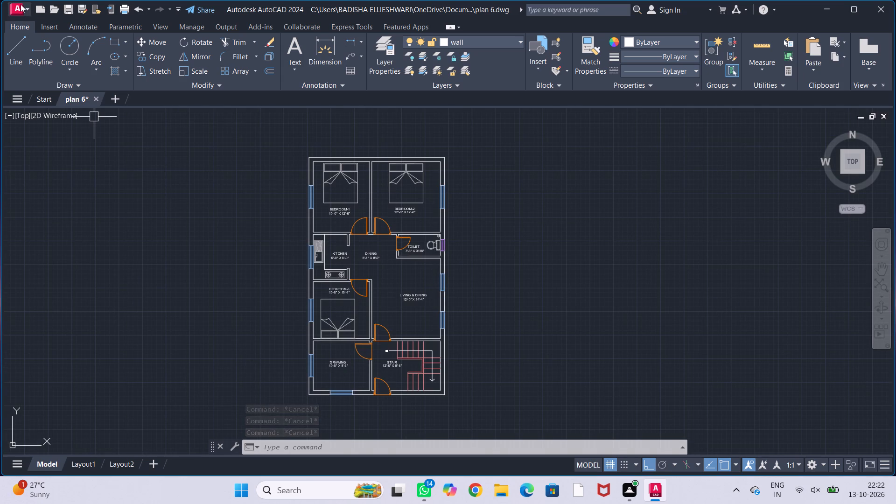
pyautogui.click(315, 46)
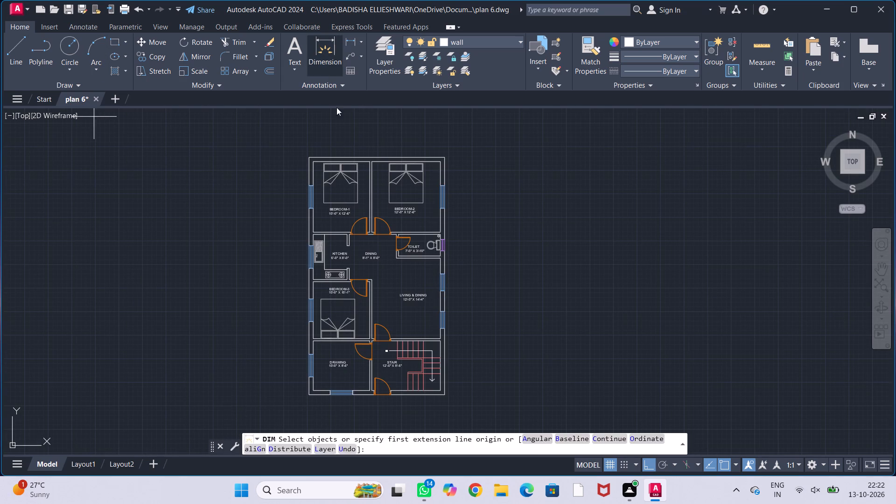
pyautogui.scroll(3, 314, 155)
pyautogui.click(284, 165)
pyautogui.scroll(-2, 478, 173)
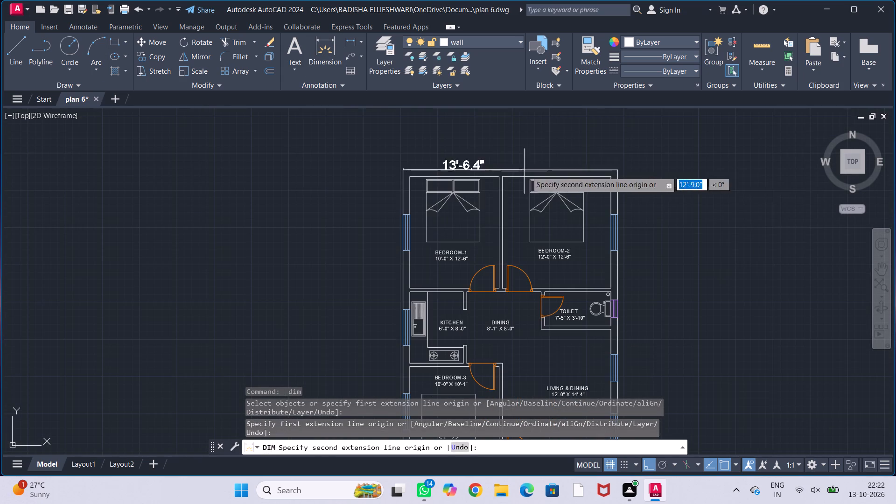
pyautogui.click(619, 175)
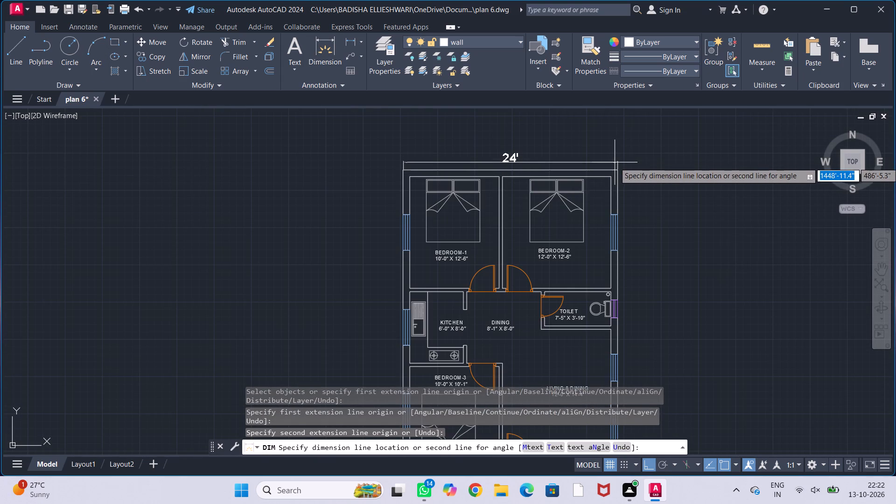
pyautogui.click(615, 162)
pyautogui.moveTo(654, 203); pyautogui.dragTo(597, 165, button='middle')
pyautogui.scroll(-1, 595, 168)
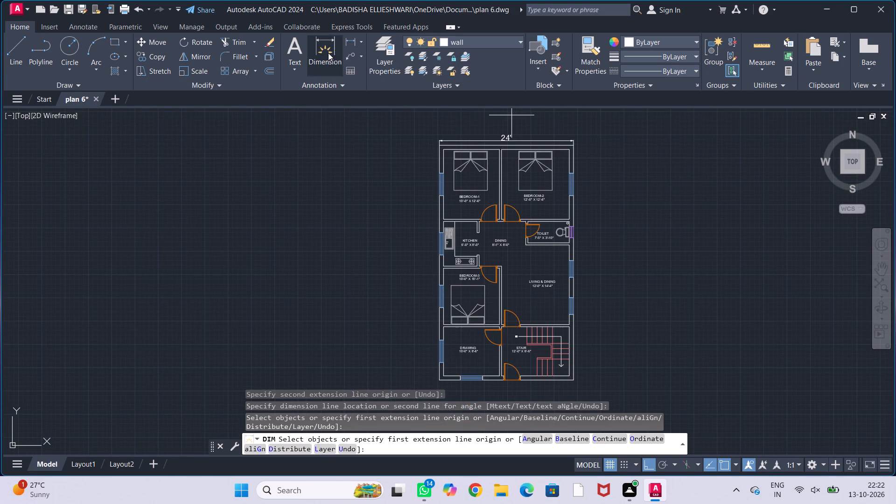
# Dimension the house plan's overall outer length, placing the dimension line just outside the east wall.
pyautogui.click(321, 48)
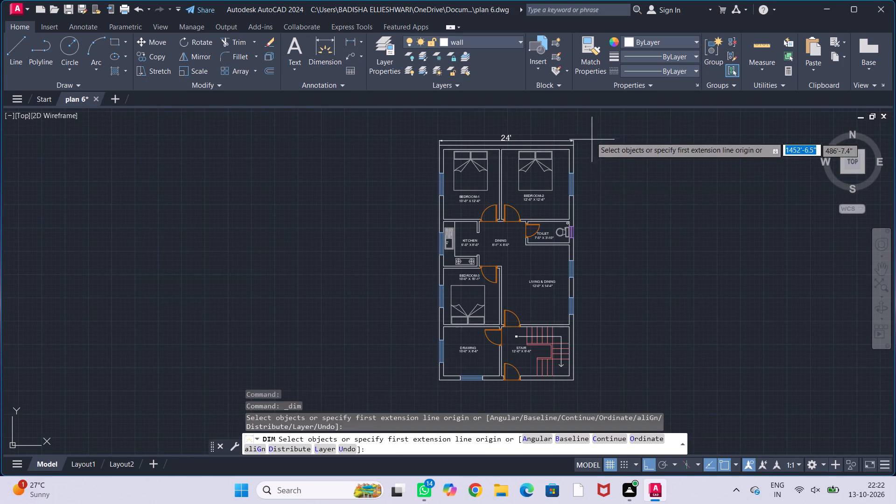
pyautogui.scroll(2, 591, 135)
pyautogui.click(540, 161)
pyautogui.scroll(-3, 578, 195)
pyautogui.moveTo(573, 249); pyautogui.dragTo(537, 163, button='middle')
pyautogui.scroll(3, 550, 241)
pyautogui.click(466, 272)
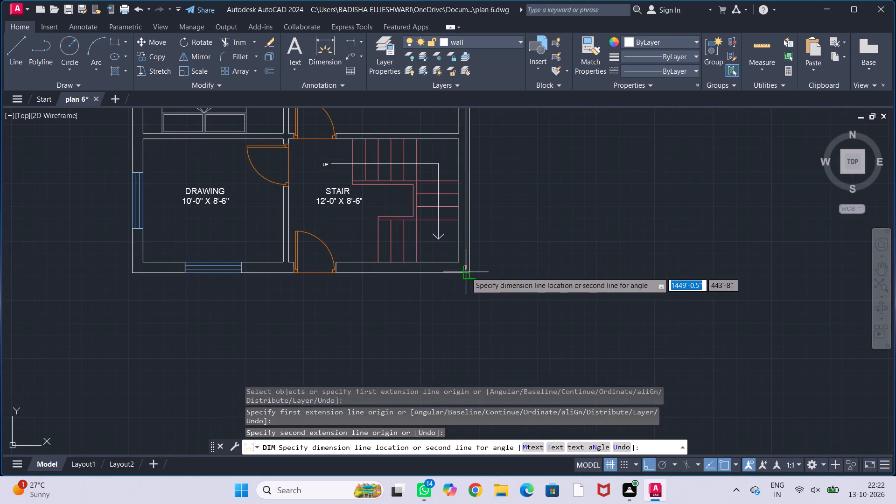
pyautogui.scroll(-1, 526, 272)
pyautogui.moveTo(520, 252); pyautogui.dragTo(526, 297, button='middle')
pyautogui.scroll(-2, 528, 288)
pyautogui.moveTo(527, 277); pyautogui.dragTo(529, 290, button='middle')
pyautogui.scroll(1, 529, 290)
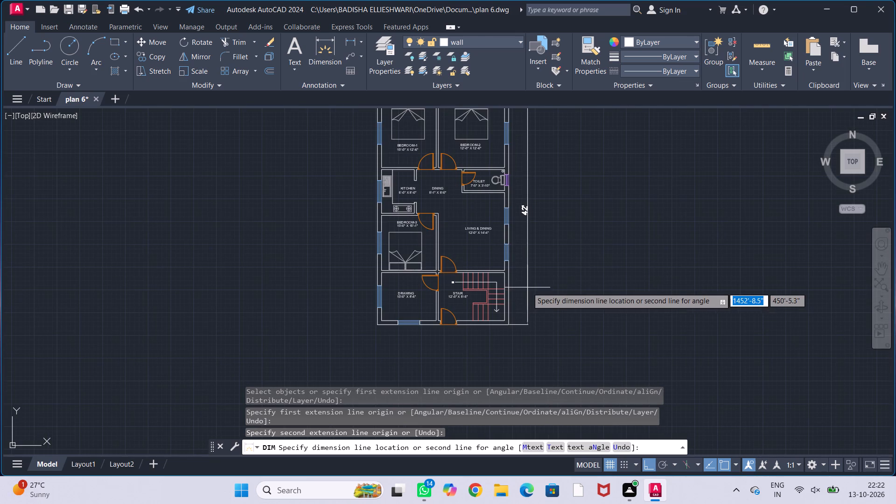
pyautogui.click(524, 286)
pyautogui.scroll(-1, 567, 276)
pyautogui.moveTo(573, 265); pyautogui.dragTo(552, 283, button='middle')
pyautogui.scroll(1, 552, 278)
pyautogui.press('Escape')
pyautogui.press('Escape')
pyautogui.press('Escape')
pyautogui.press('Escape')
pyautogui.press('Escape')
pyautogui.press('Escape')
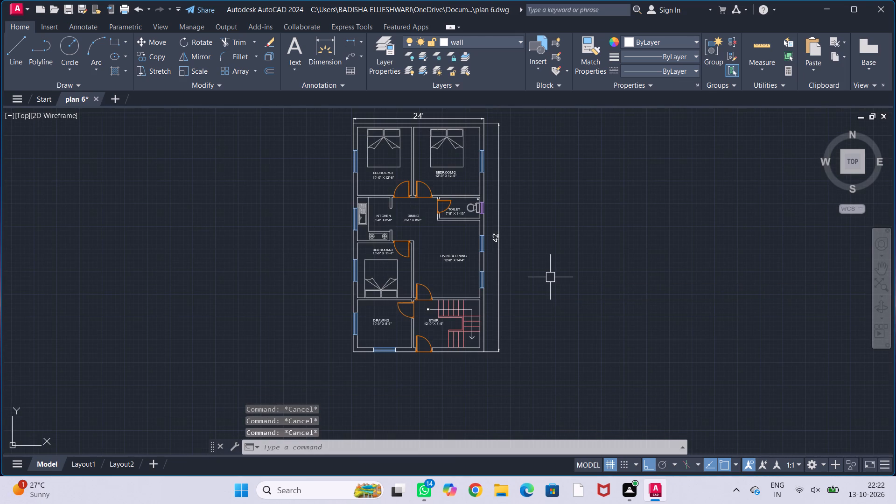
# Query the drawing's log file name again with the LOGFILENAME variable, running it twice.
pyautogui.moveTo(551, 277); pyautogui.dragTo(538, 311, button='middle')
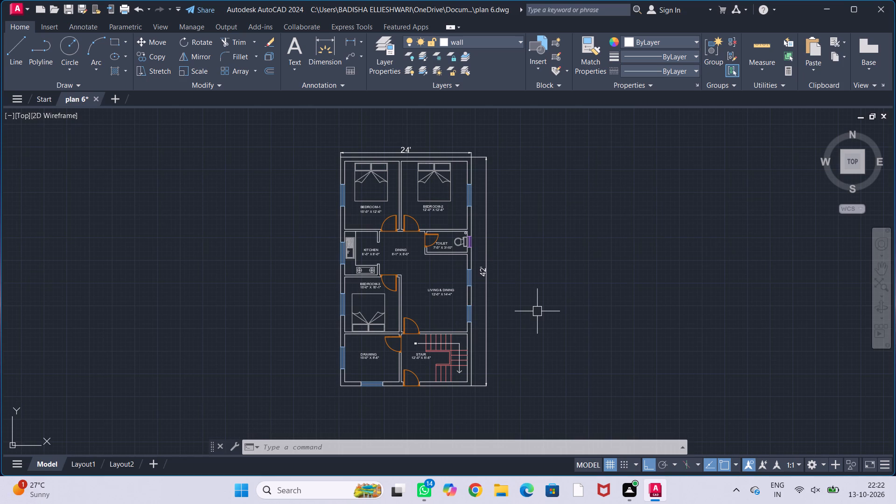
pyautogui.write('log')
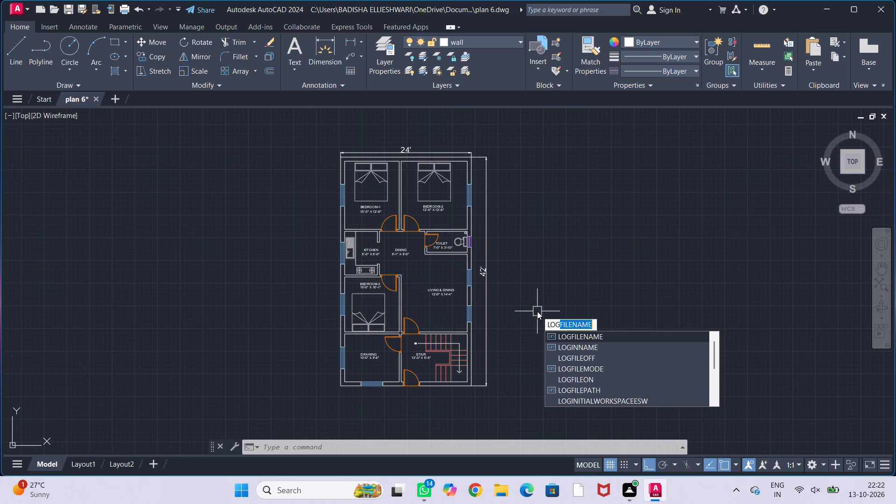
pyautogui.click(577, 337)
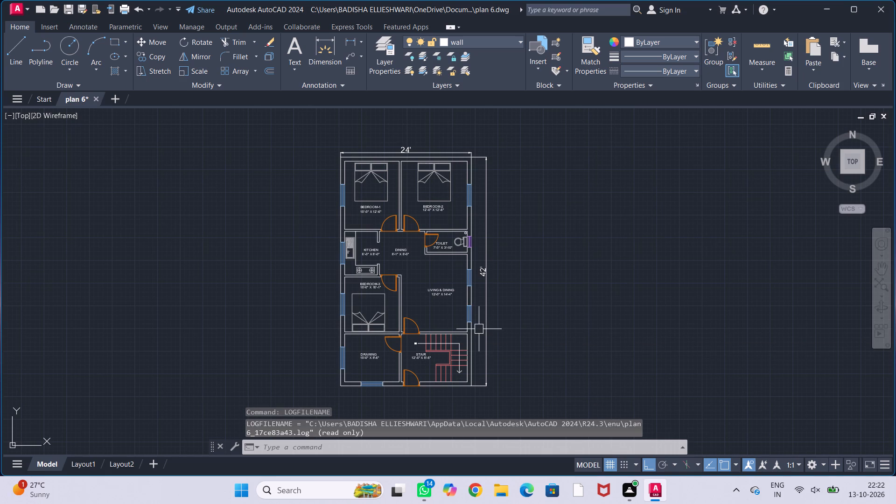
pyautogui.press('Escape')
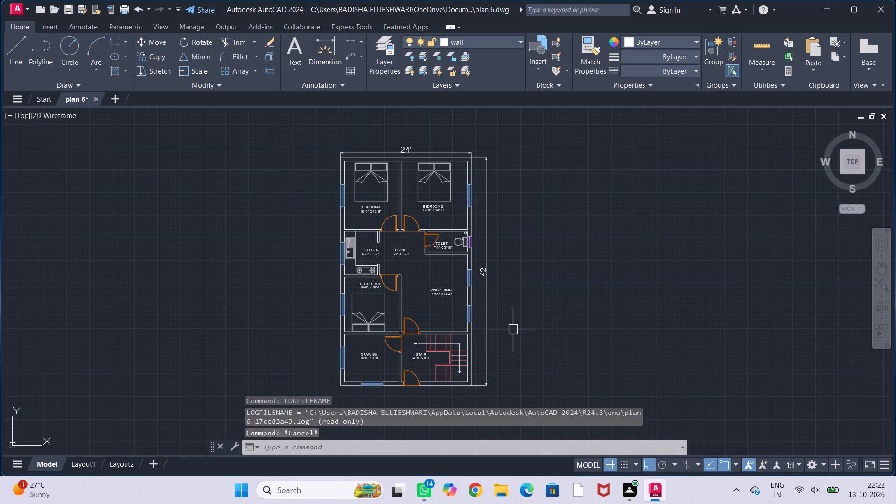
pyautogui.press('Escape')
pyautogui.press('Escape')
pyautogui.press('Escape')
pyautogui.write('lo')
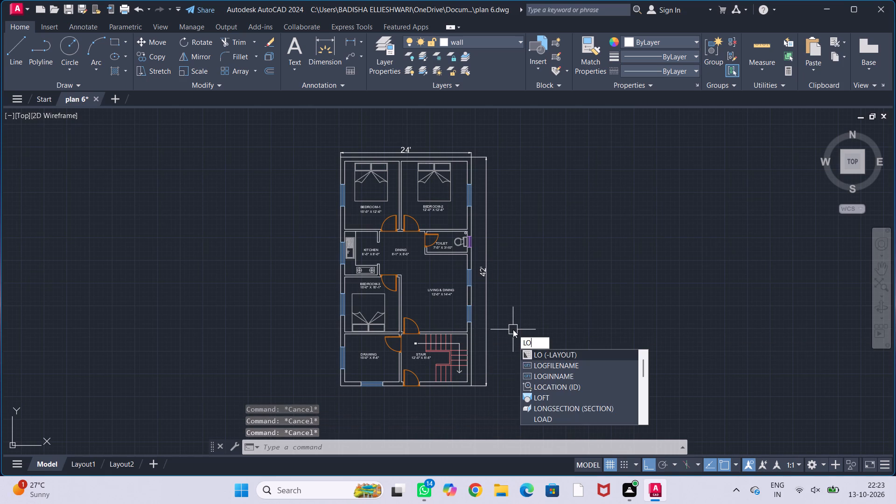
pyautogui.press('g')
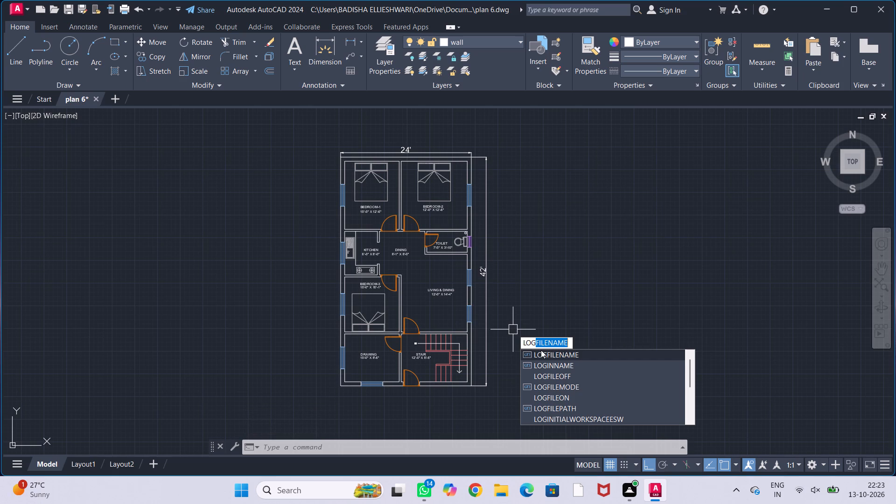
pyautogui.click(541, 350)
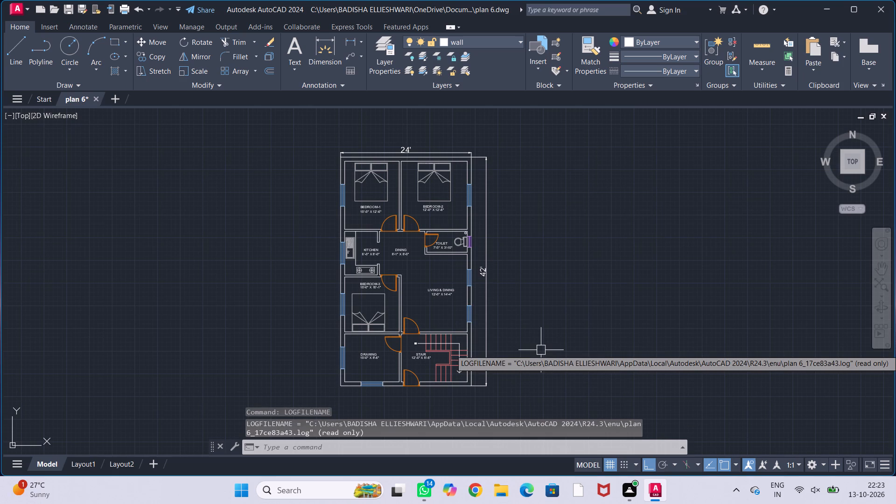
pyautogui.press('Escape')
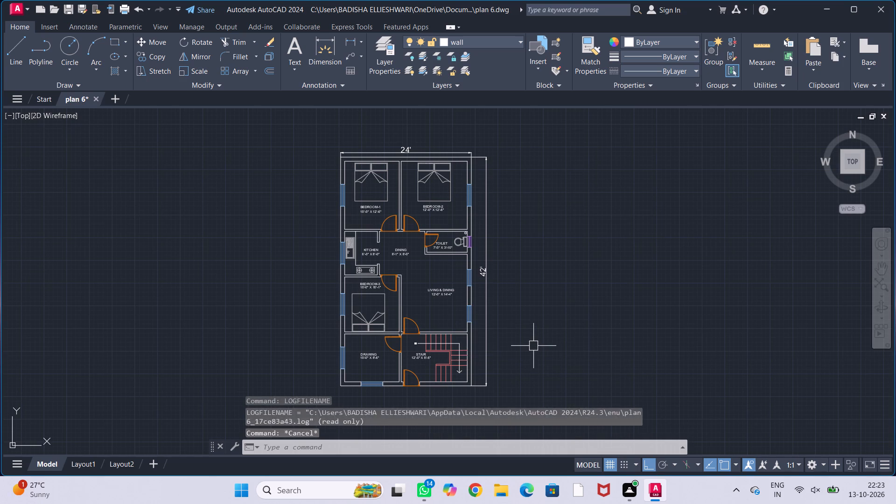
pyautogui.press('Escape')
pyautogui.press('Escape')
pyautogui.press('Escape')
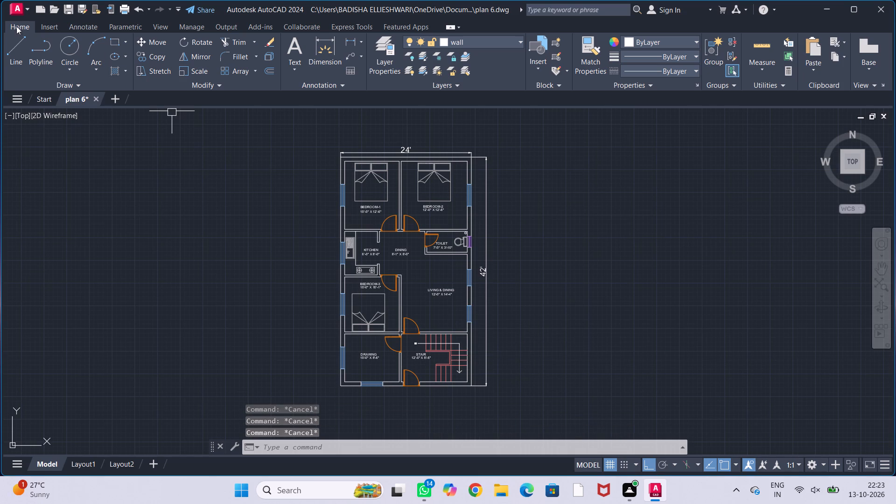
# Set up a plot with the <Previous plot> page setup and a plot window enclosing the whole dimensioned house plan.
pyautogui.click(7, 8)
pyautogui.click(12, 7)
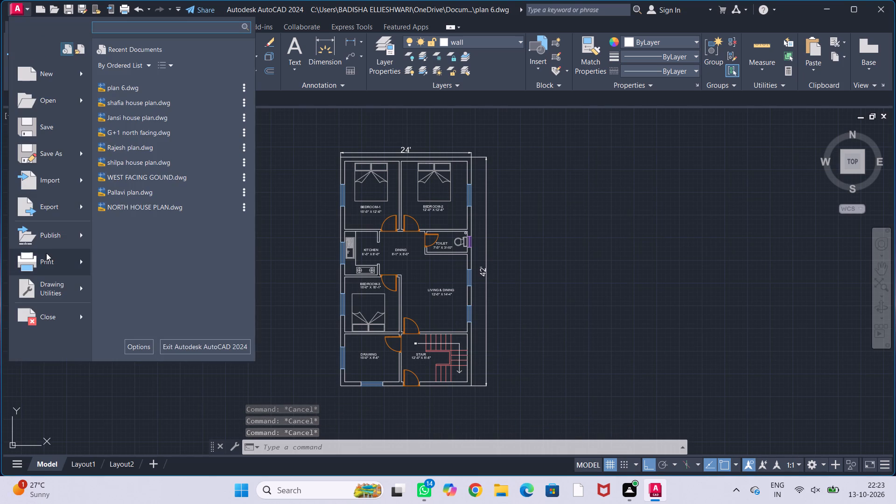
pyautogui.click(28, 263)
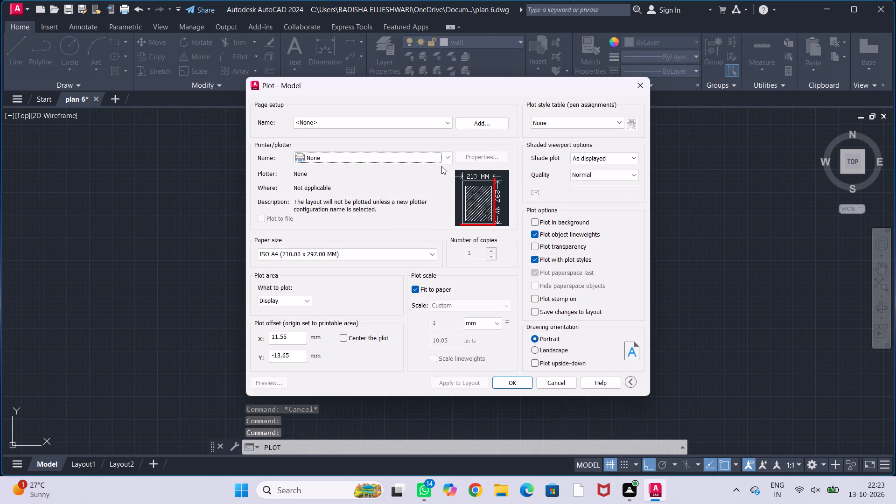
pyautogui.click(445, 124)
pyautogui.click(438, 141)
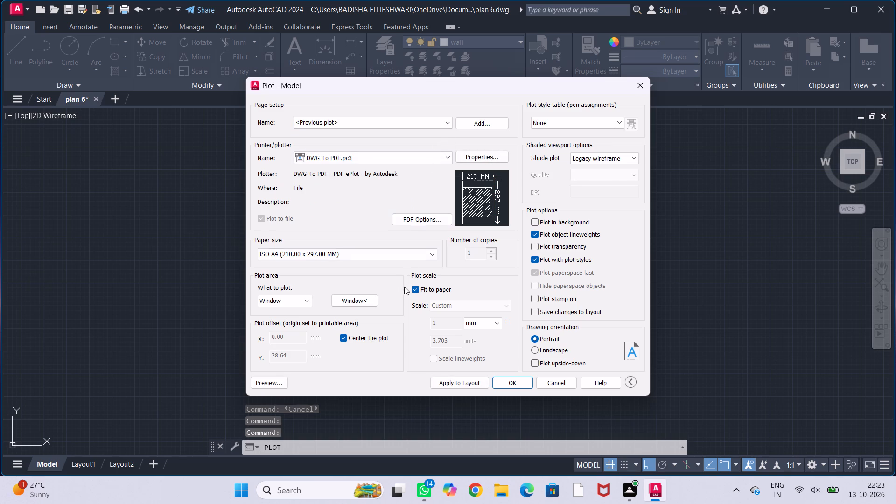
pyautogui.click(358, 303)
pyautogui.scroll(-2, 469, 267)
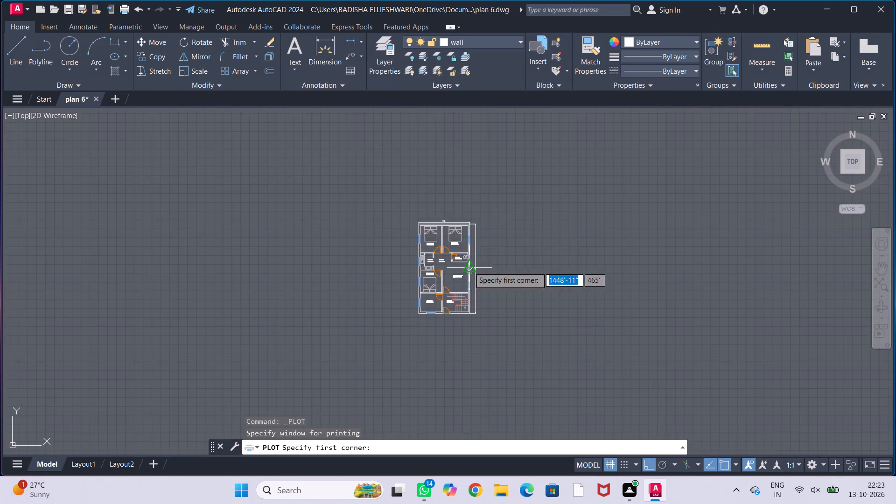
pyautogui.moveTo(377, 200); pyautogui.dragTo(403, 203)
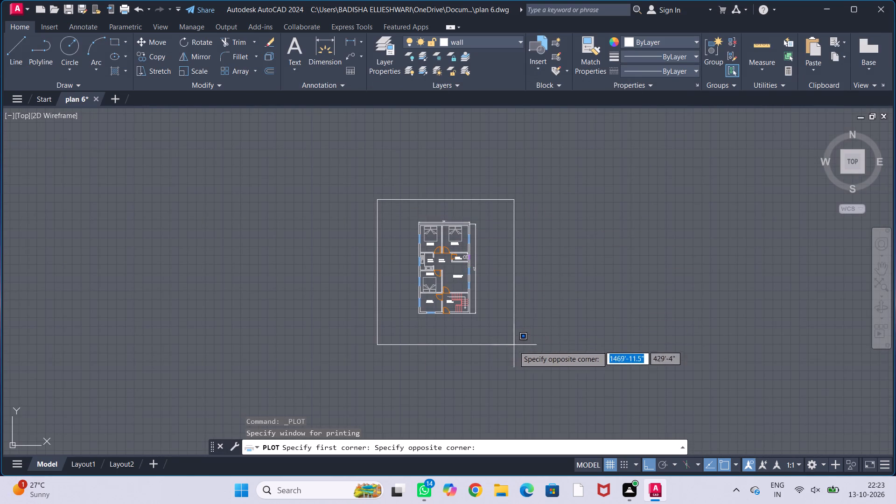
pyautogui.click(519, 348)
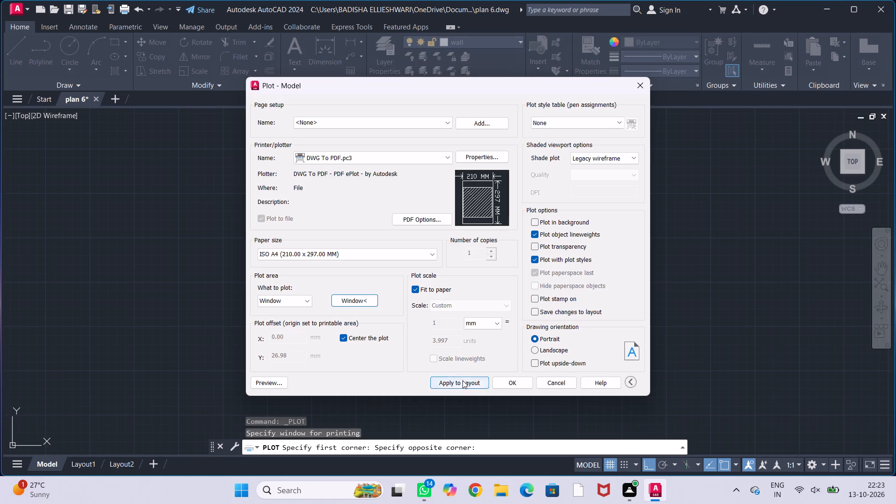
# Apply the plot settings to the layout and plot the plan to plan 6-Model.pdf in the Documents folder.
pyautogui.click(462, 380)
pyautogui.click(504, 385)
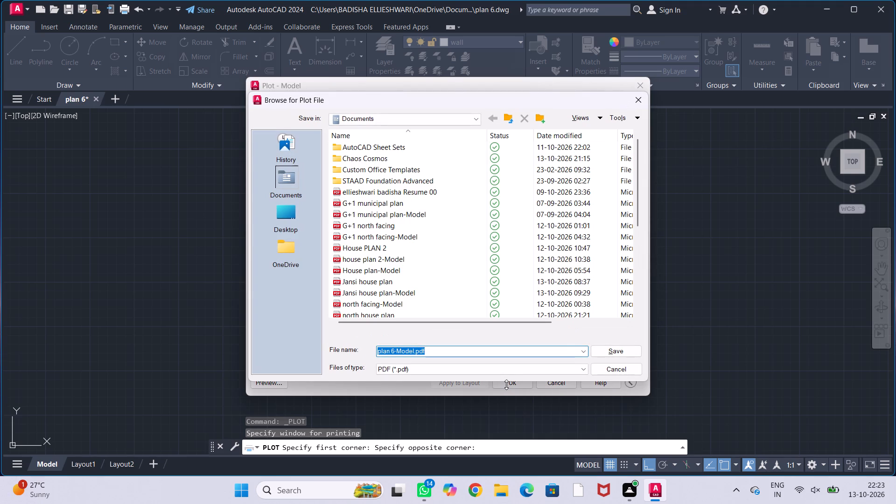
pyautogui.click(603, 351)
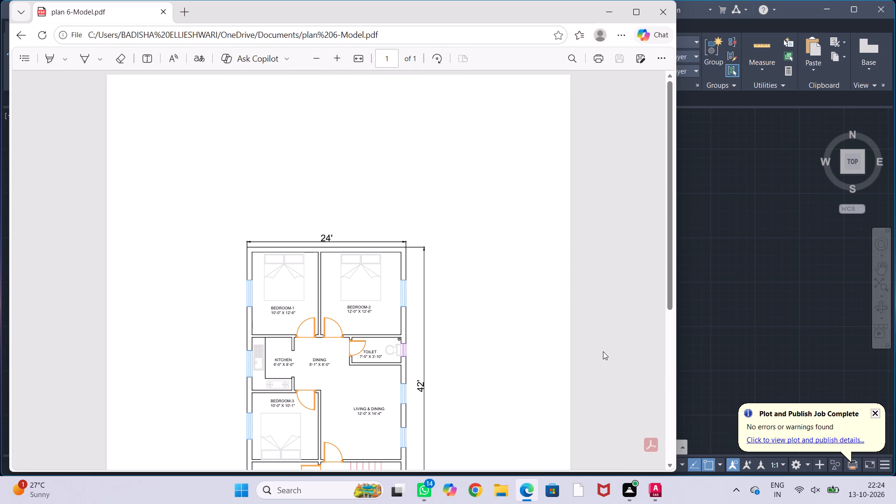
# Review the plotted house plan PDF from top to bottom, then close it and dismiss the plot notification.
pyautogui.scroll(-2, 440, 284)
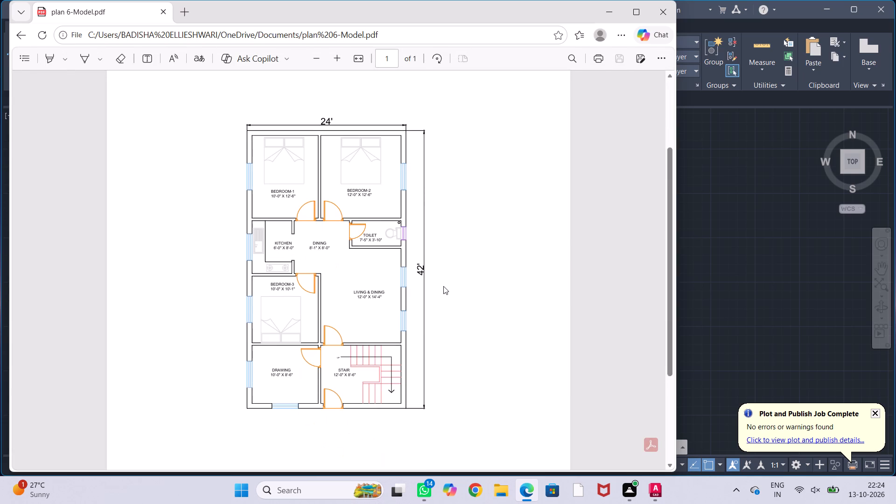
pyautogui.scroll(-1, 443, 286)
pyautogui.scroll(1, 453, 288)
pyautogui.click(658, 12)
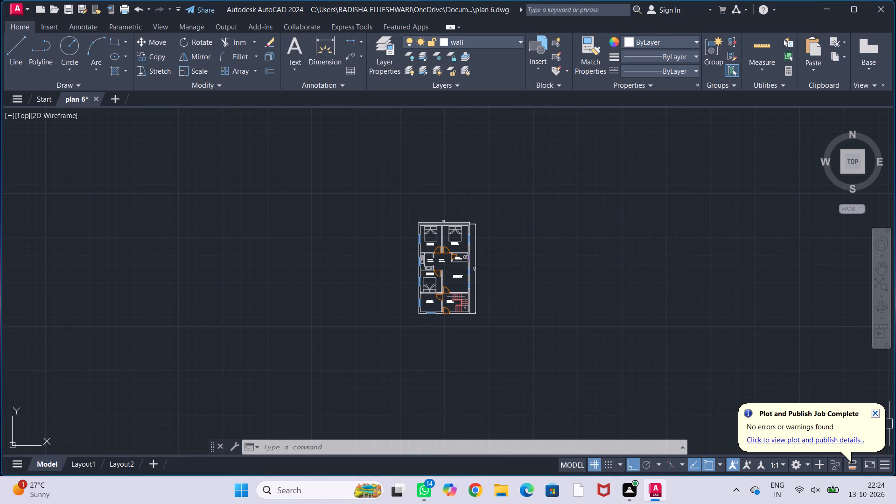
pyautogui.click(876, 412)
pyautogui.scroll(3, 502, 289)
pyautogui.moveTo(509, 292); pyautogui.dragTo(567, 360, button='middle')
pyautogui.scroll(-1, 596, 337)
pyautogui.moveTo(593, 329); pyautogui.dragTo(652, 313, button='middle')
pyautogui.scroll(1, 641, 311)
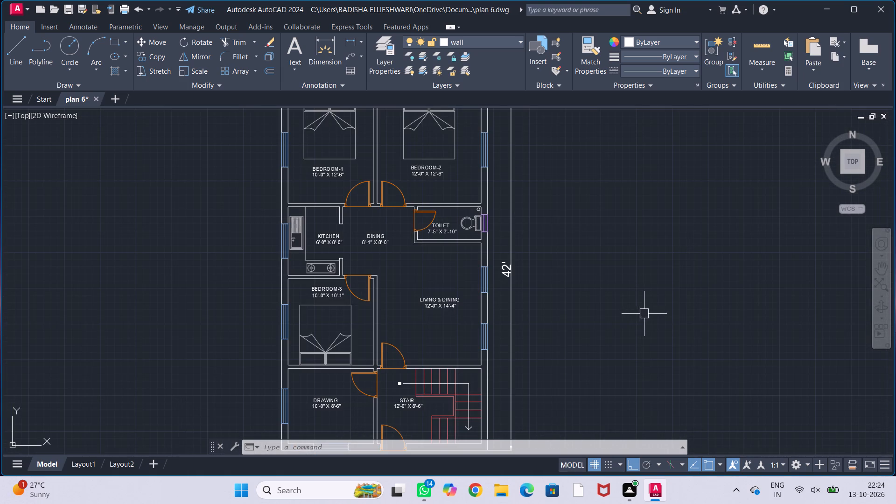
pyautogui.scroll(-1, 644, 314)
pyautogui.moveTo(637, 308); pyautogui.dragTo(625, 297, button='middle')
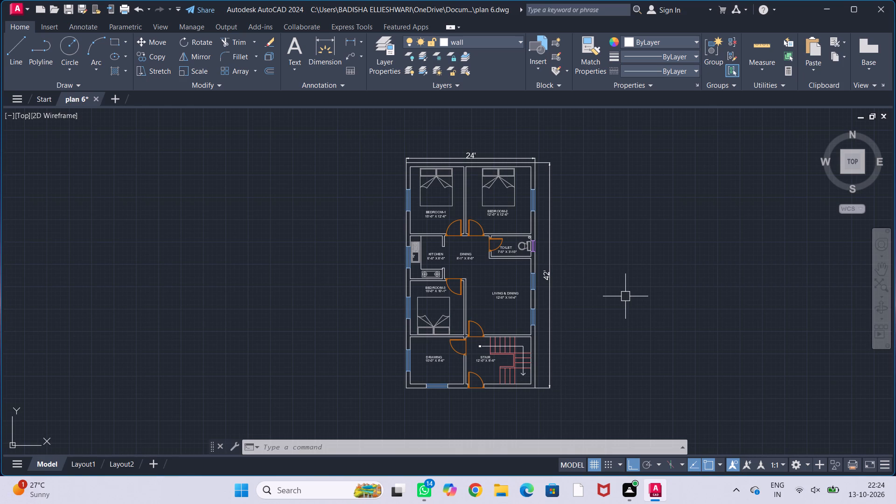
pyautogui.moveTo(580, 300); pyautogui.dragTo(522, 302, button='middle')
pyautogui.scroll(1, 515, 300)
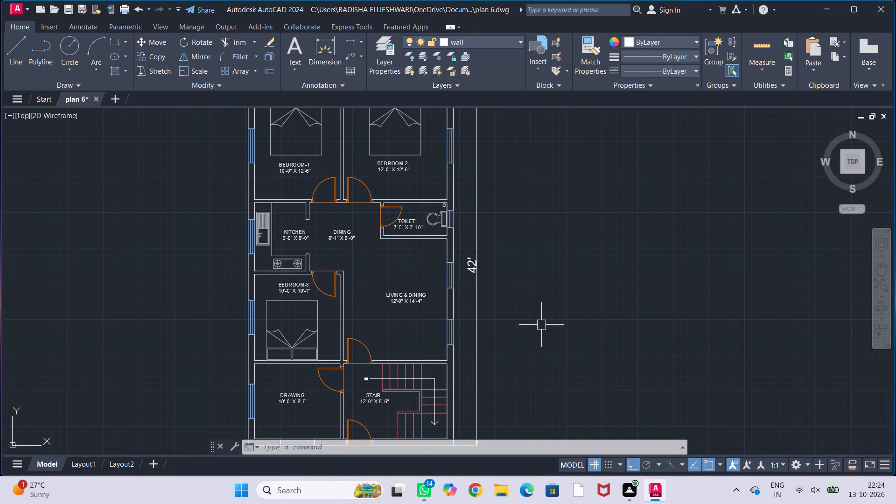
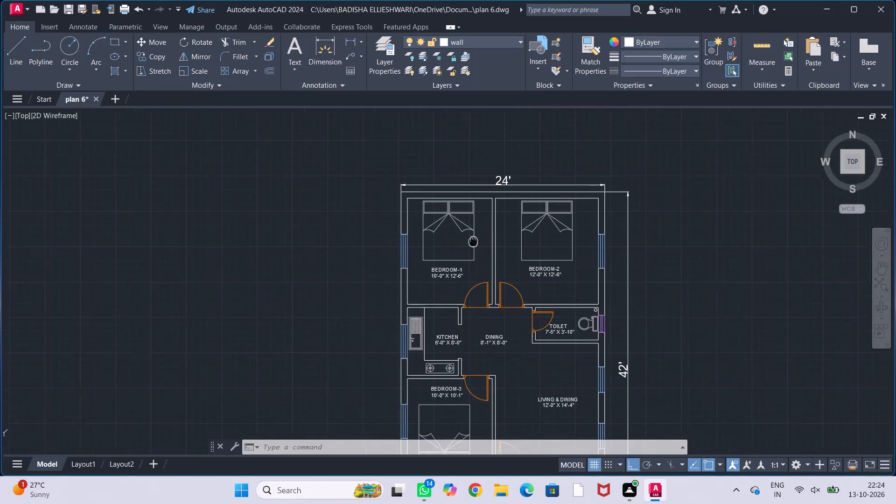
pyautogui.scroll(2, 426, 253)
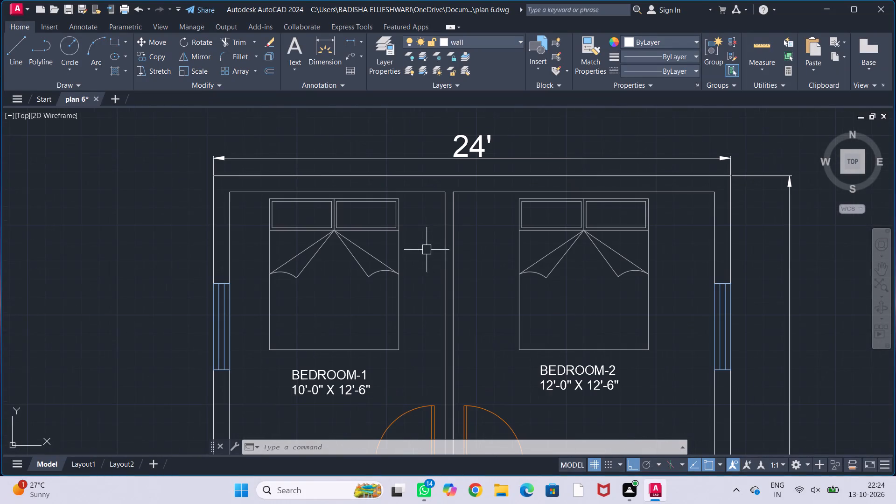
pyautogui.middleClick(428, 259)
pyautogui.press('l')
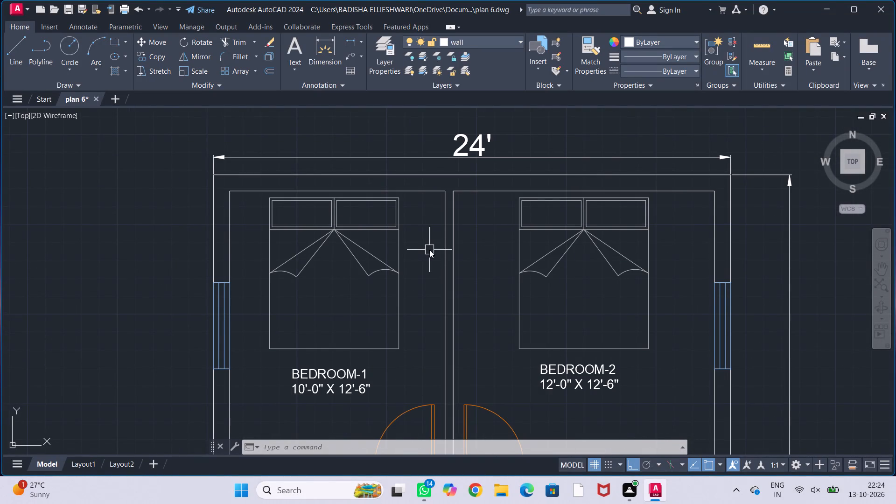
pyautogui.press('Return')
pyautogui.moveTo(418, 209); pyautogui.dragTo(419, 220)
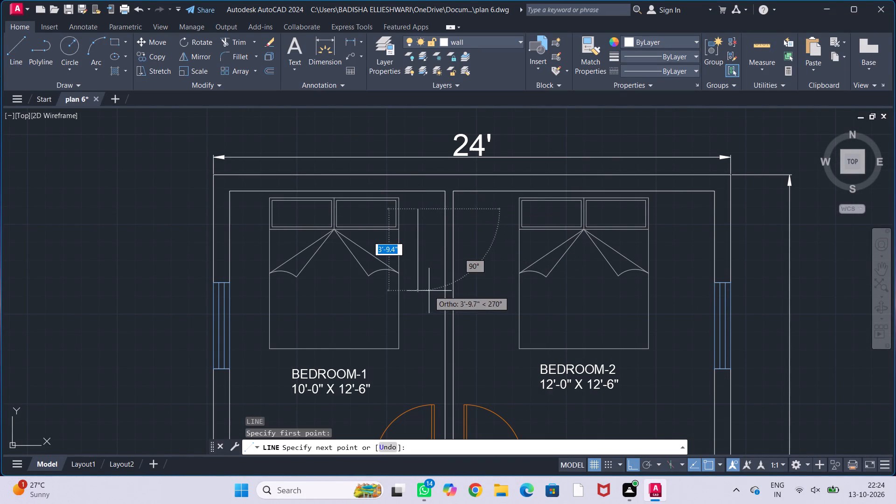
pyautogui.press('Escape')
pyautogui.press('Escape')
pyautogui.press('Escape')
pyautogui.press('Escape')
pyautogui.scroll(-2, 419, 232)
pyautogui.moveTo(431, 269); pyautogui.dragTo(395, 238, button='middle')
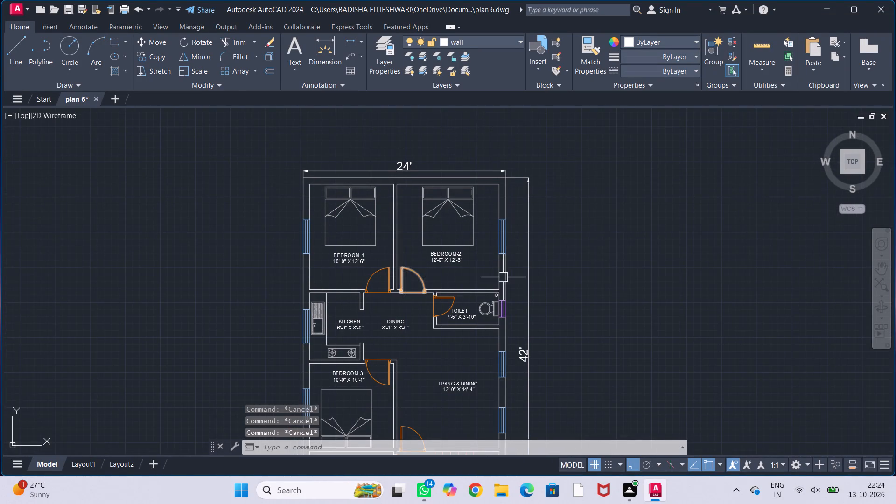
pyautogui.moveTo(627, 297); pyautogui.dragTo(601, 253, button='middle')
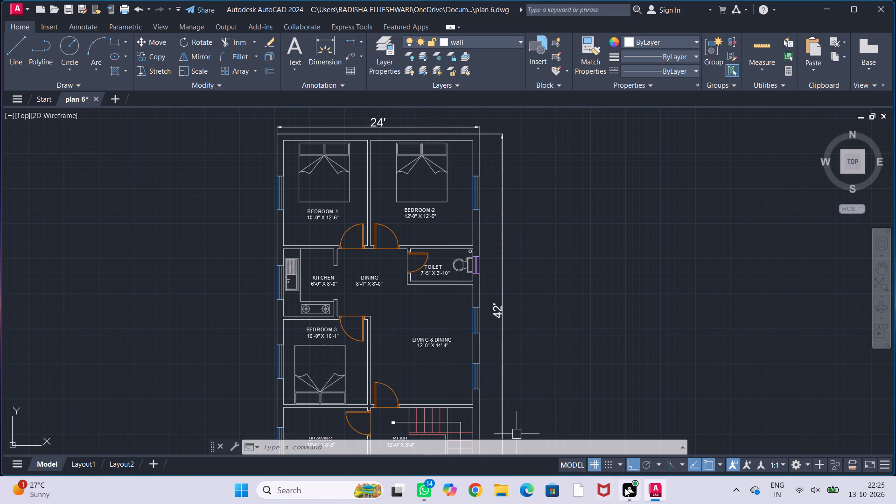
# Exit the program without saving the latest changes to the plan 6 drawing.
pyautogui.click(879, 4)
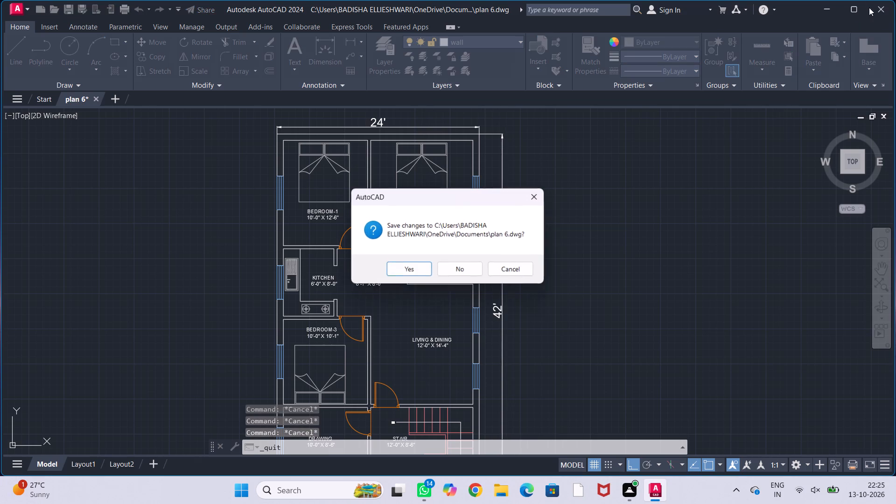
pyautogui.click(460, 269)
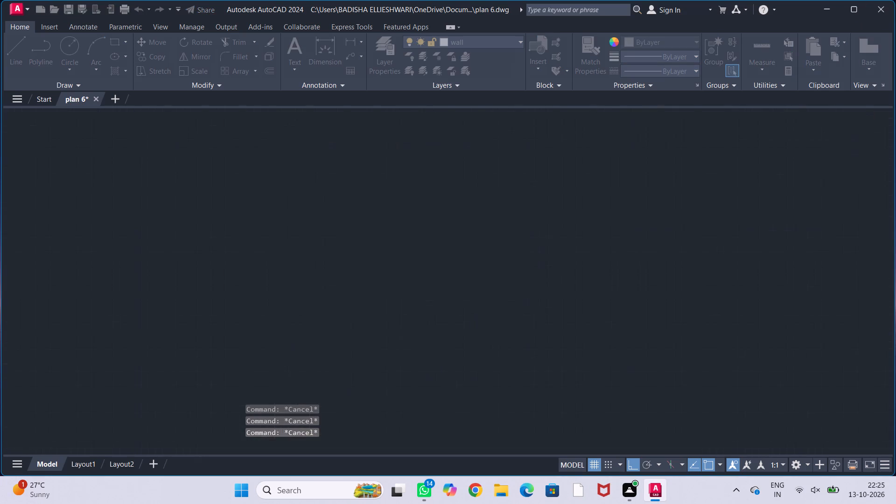